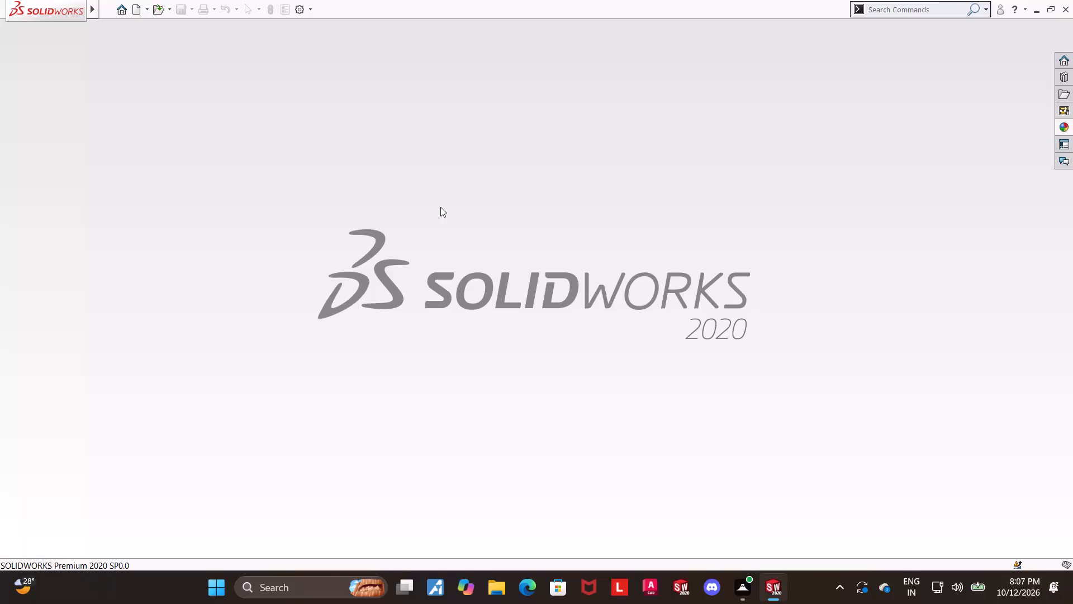
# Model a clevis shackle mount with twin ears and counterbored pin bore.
# Create a new part and start a sketch on the Front Plane.
pyautogui.scroll(1, 488, 207)
pyautogui.click(136, 13)
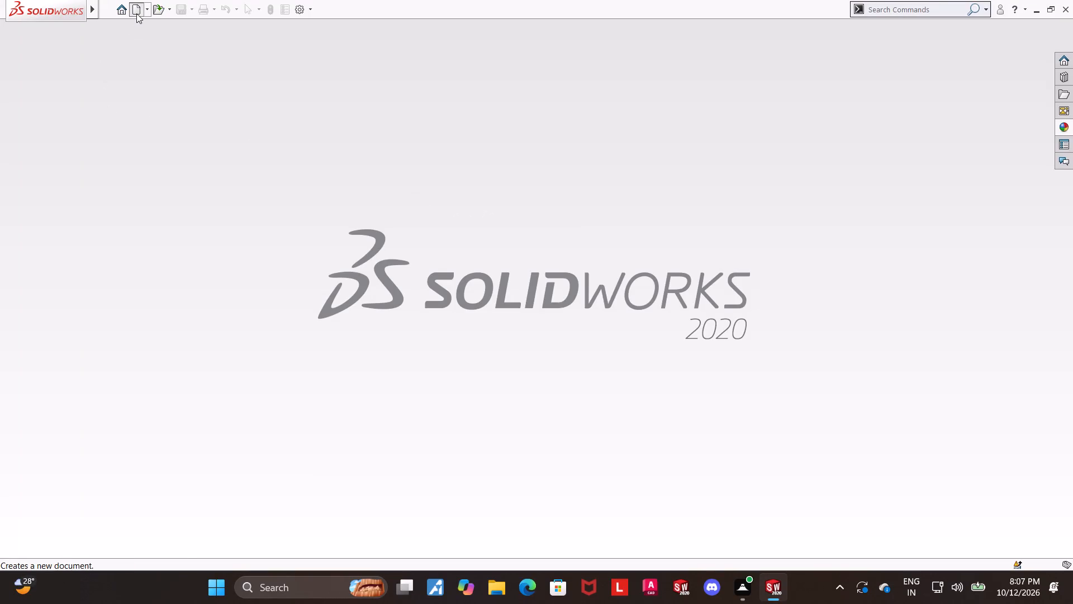
pyautogui.doubleClick(264, 267)
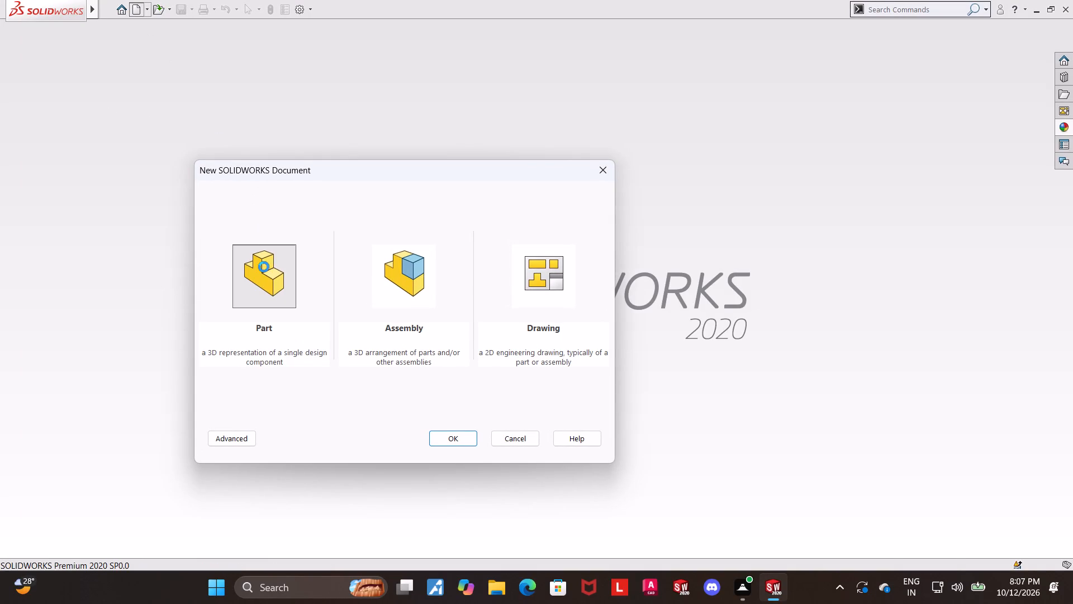
pyautogui.click(107, 209)
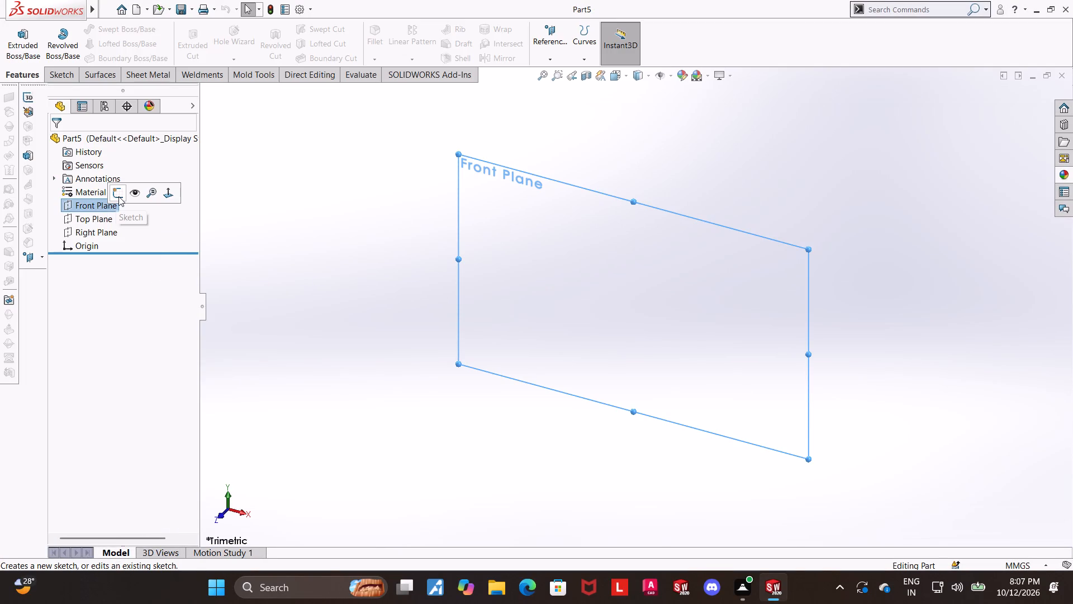
pyautogui.click(118, 196)
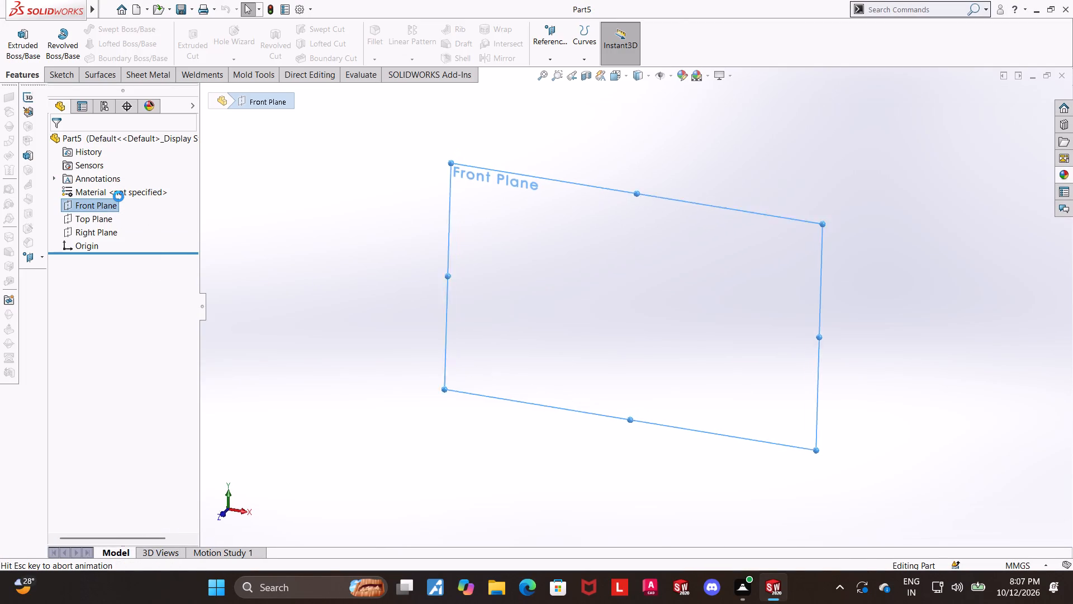
pyautogui.scroll(2, 717, 280)
pyautogui.scroll(-1, 778, 272)
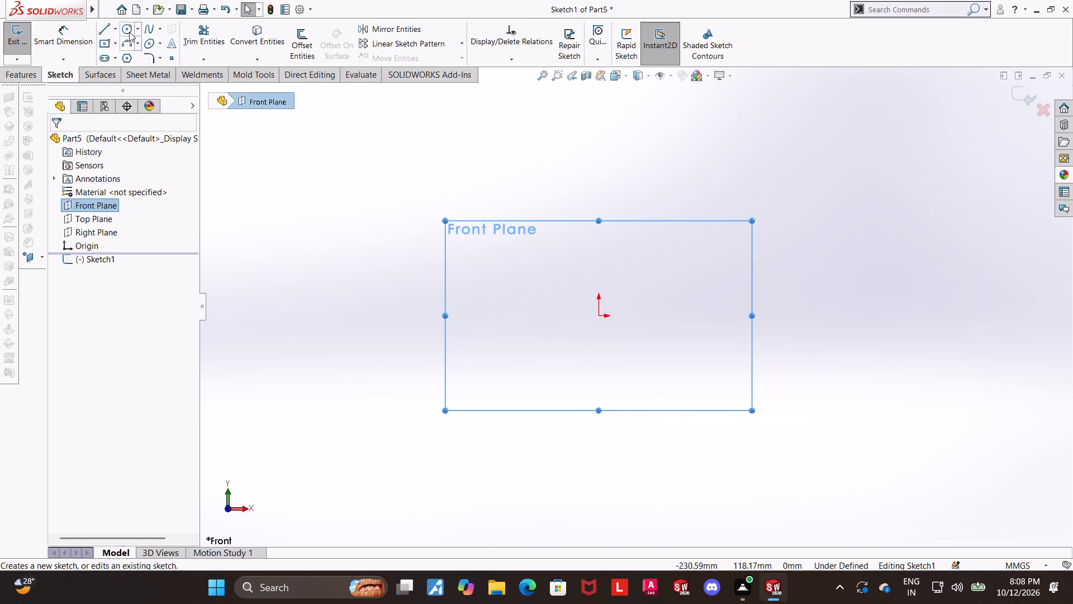
# Sketch a circle centred on the origin and dimension its diameter to 22 mm.
pyautogui.click(128, 31)
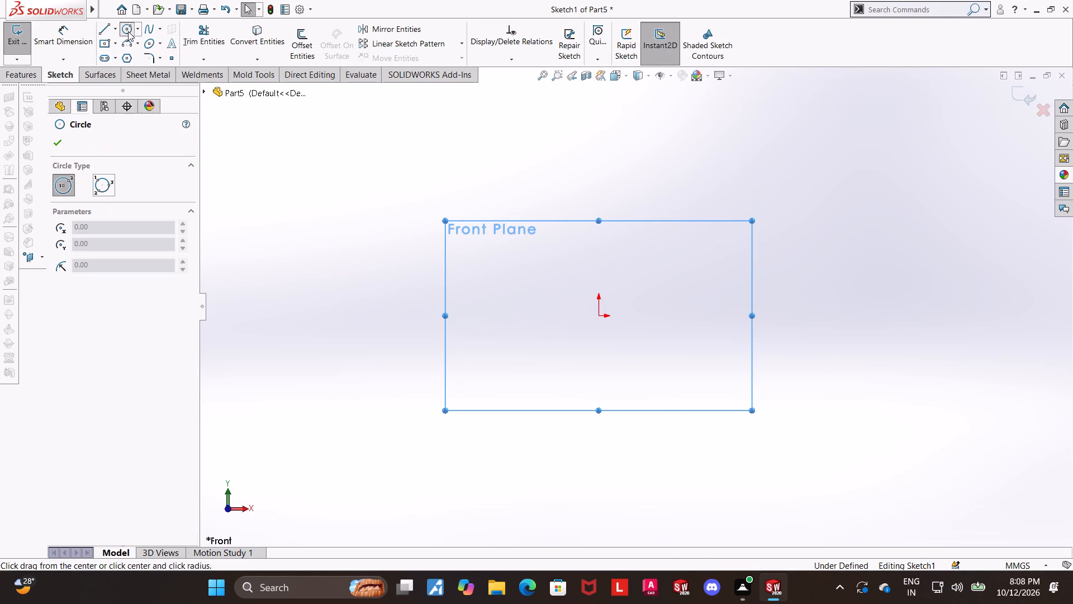
pyautogui.click(599, 314)
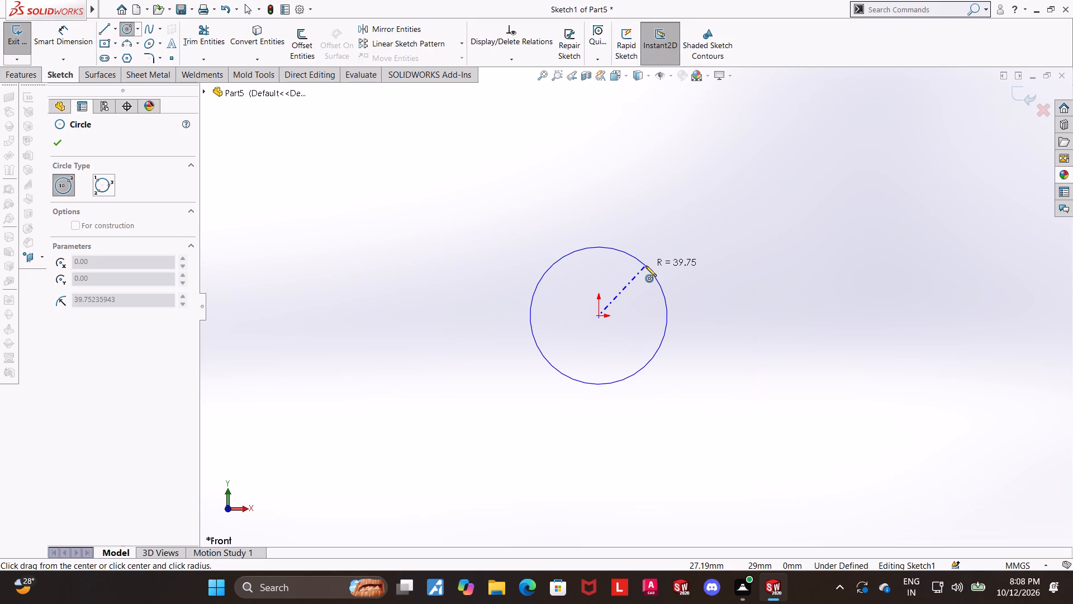
pyautogui.click(644, 270)
pyautogui.press('Escape')
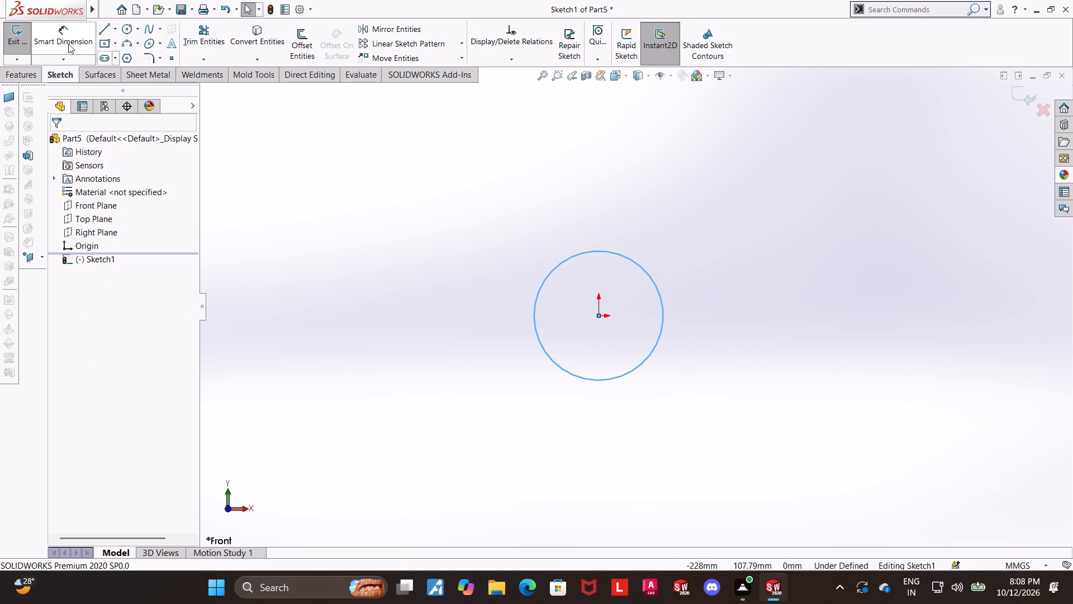
pyautogui.click(67, 43)
pyautogui.click(630, 258)
pyautogui.click(636, 237)
pyautogui.write('22')
pyautogui.press('Return')
pyautogui.press('Escape')
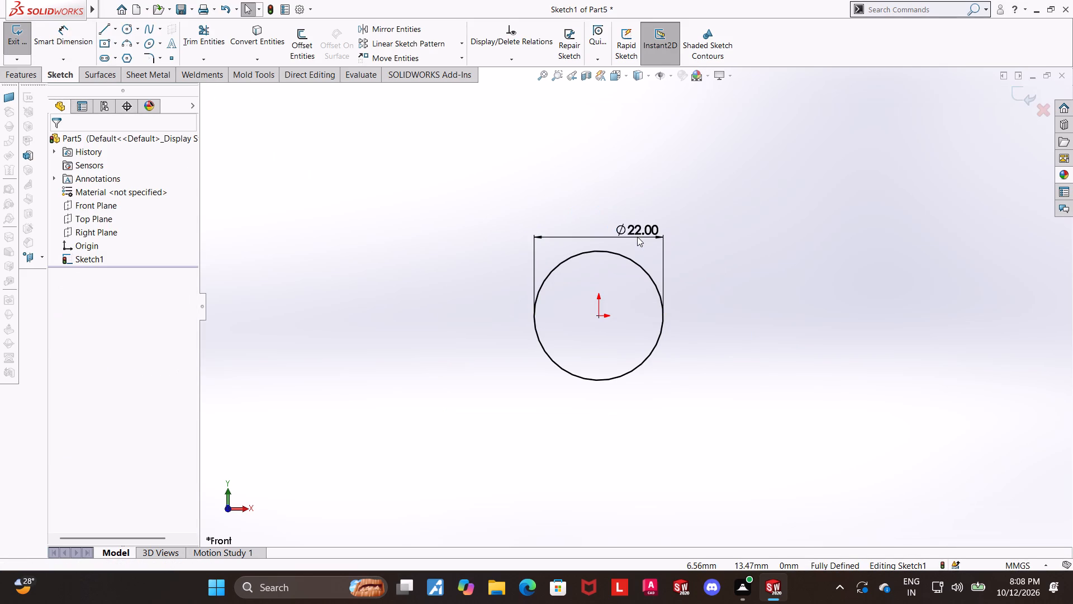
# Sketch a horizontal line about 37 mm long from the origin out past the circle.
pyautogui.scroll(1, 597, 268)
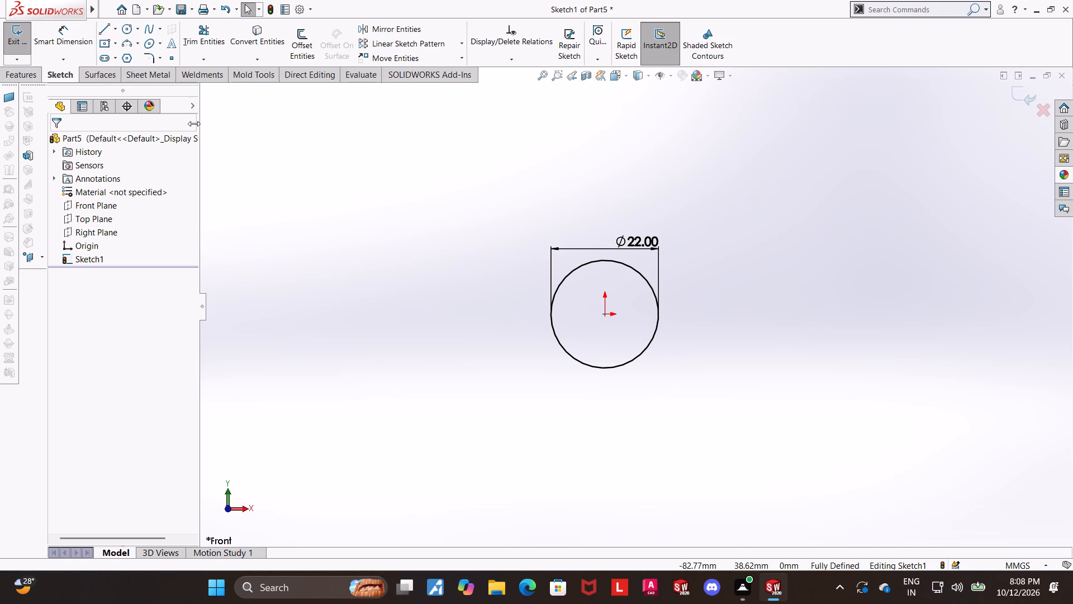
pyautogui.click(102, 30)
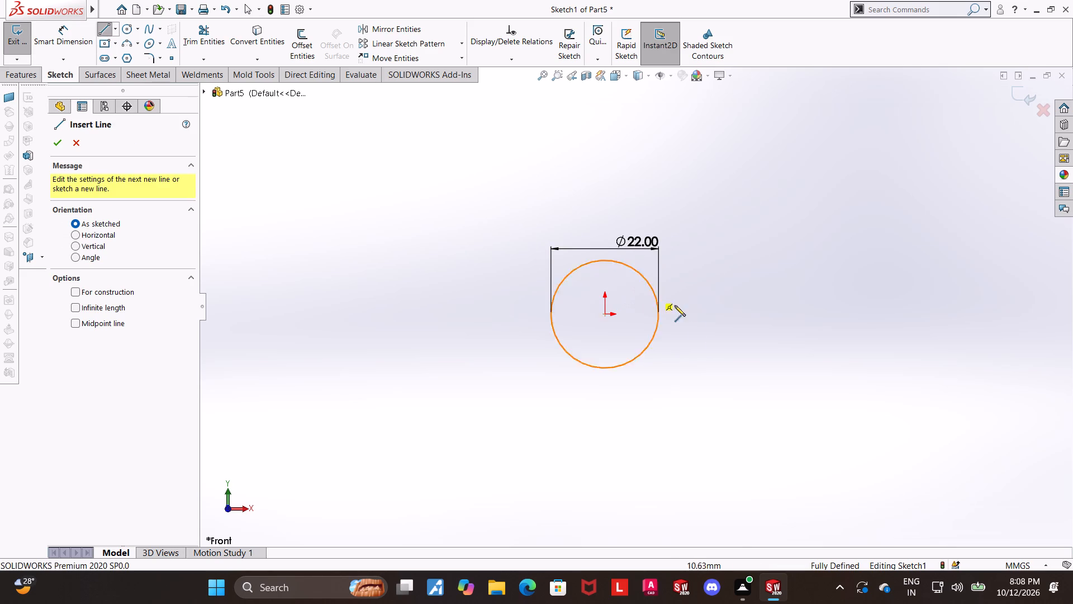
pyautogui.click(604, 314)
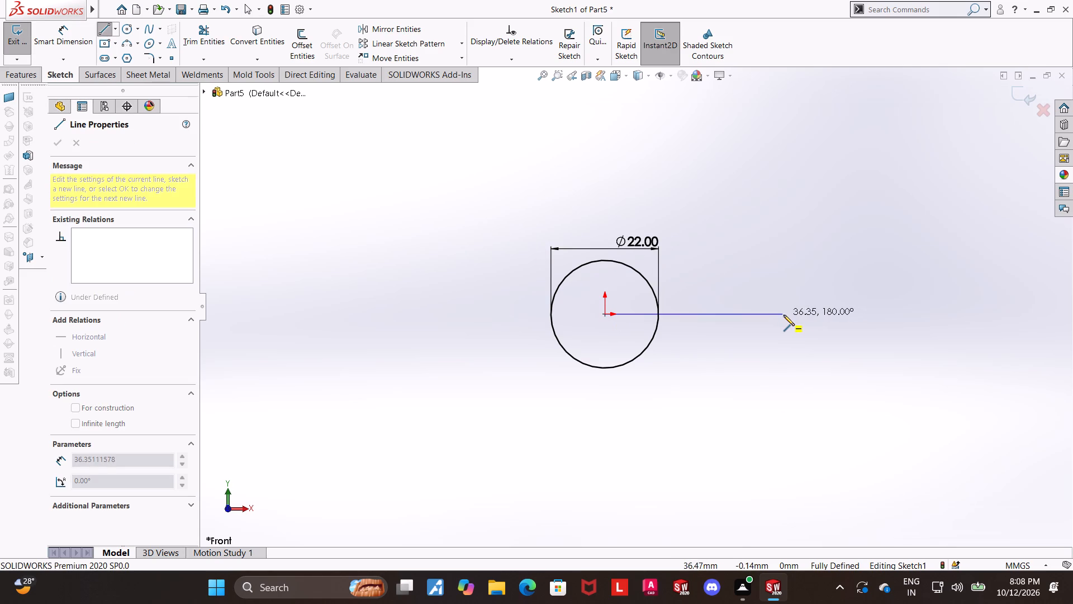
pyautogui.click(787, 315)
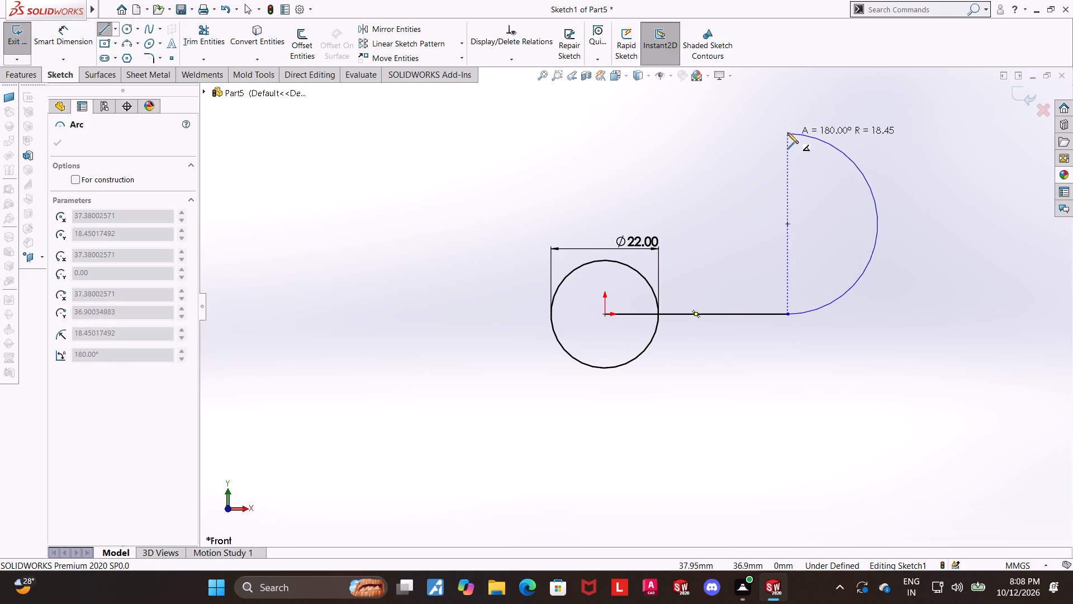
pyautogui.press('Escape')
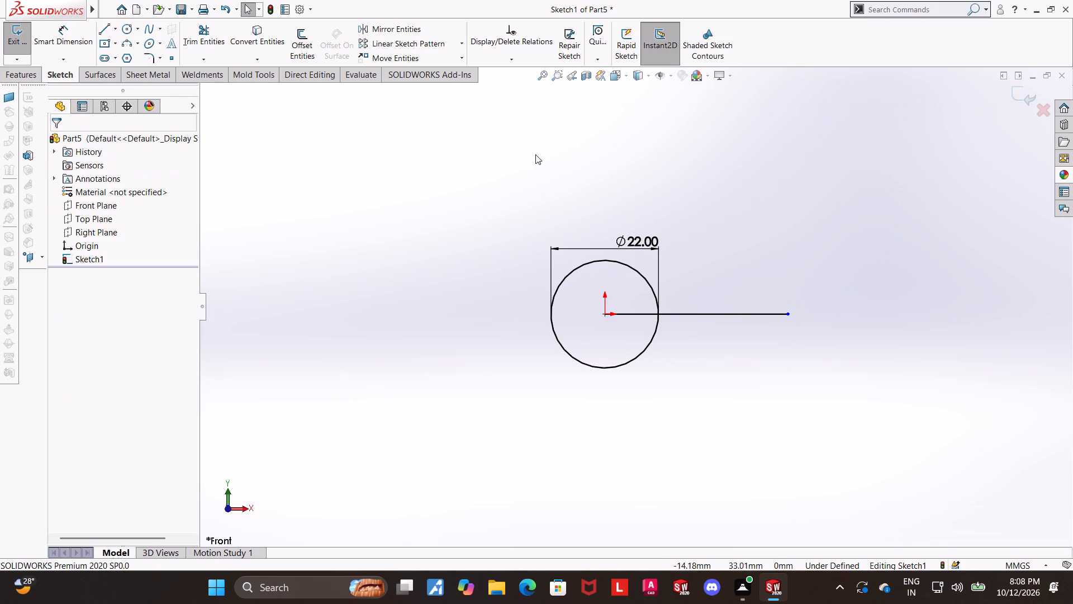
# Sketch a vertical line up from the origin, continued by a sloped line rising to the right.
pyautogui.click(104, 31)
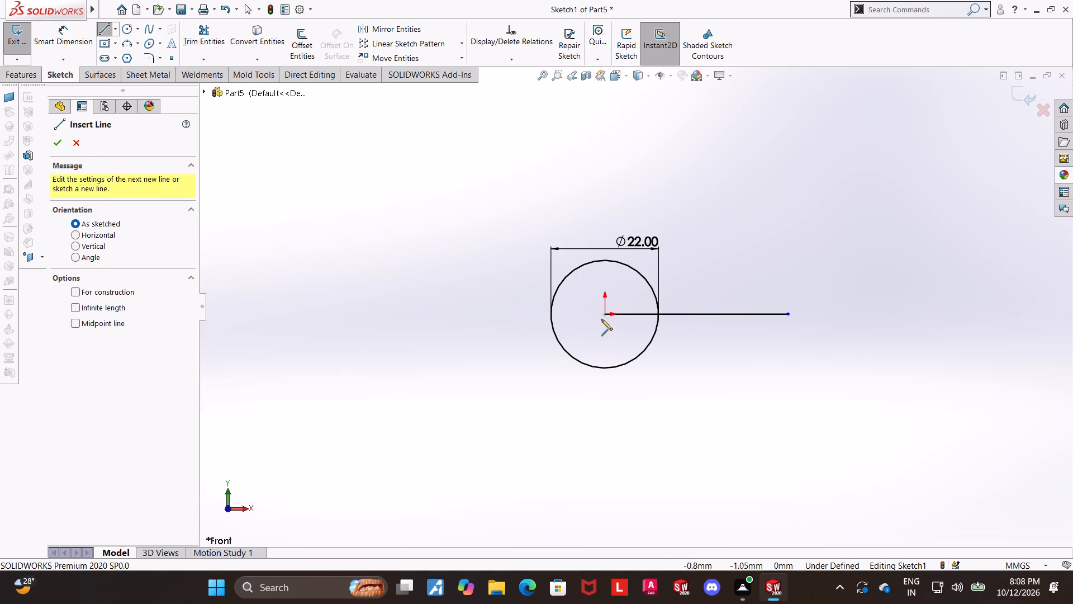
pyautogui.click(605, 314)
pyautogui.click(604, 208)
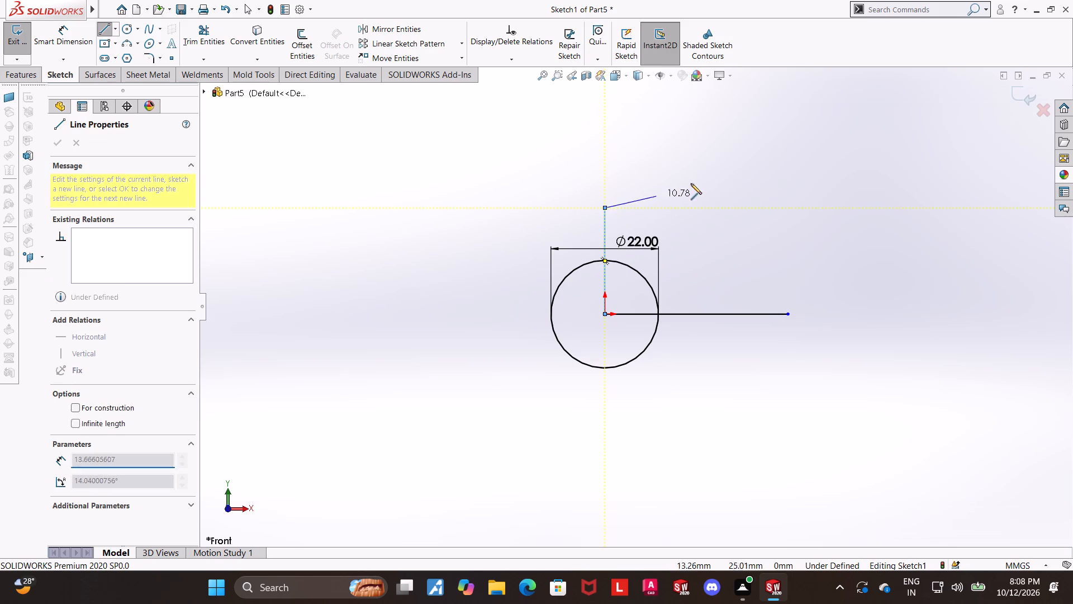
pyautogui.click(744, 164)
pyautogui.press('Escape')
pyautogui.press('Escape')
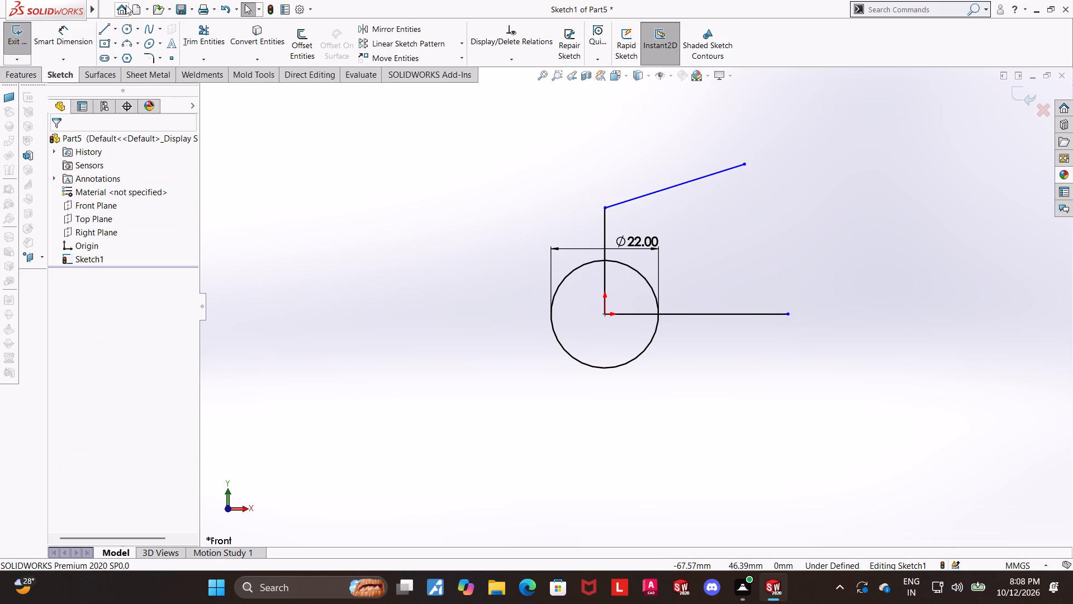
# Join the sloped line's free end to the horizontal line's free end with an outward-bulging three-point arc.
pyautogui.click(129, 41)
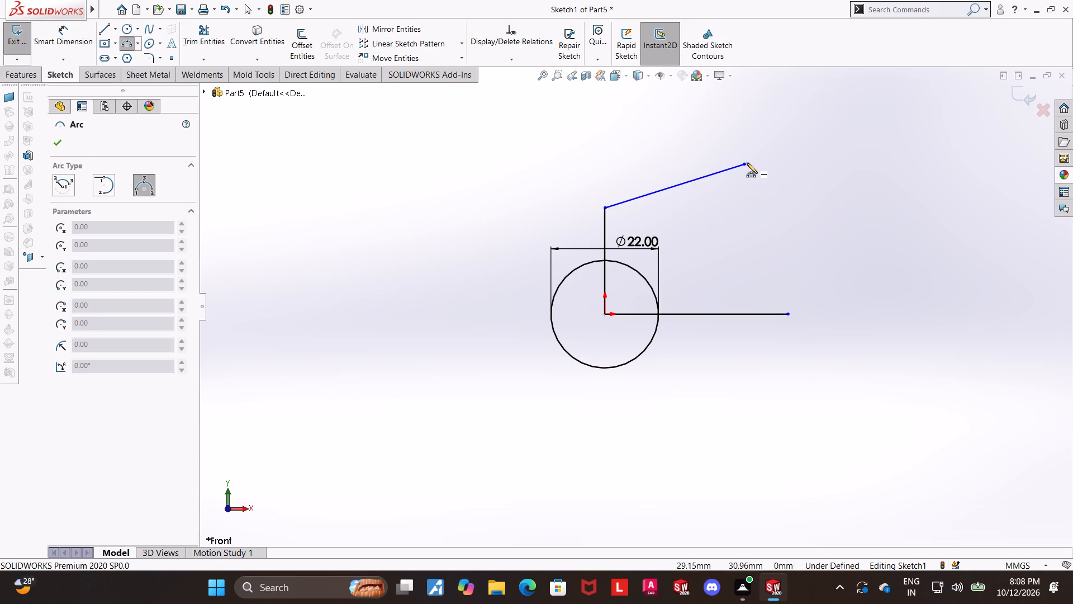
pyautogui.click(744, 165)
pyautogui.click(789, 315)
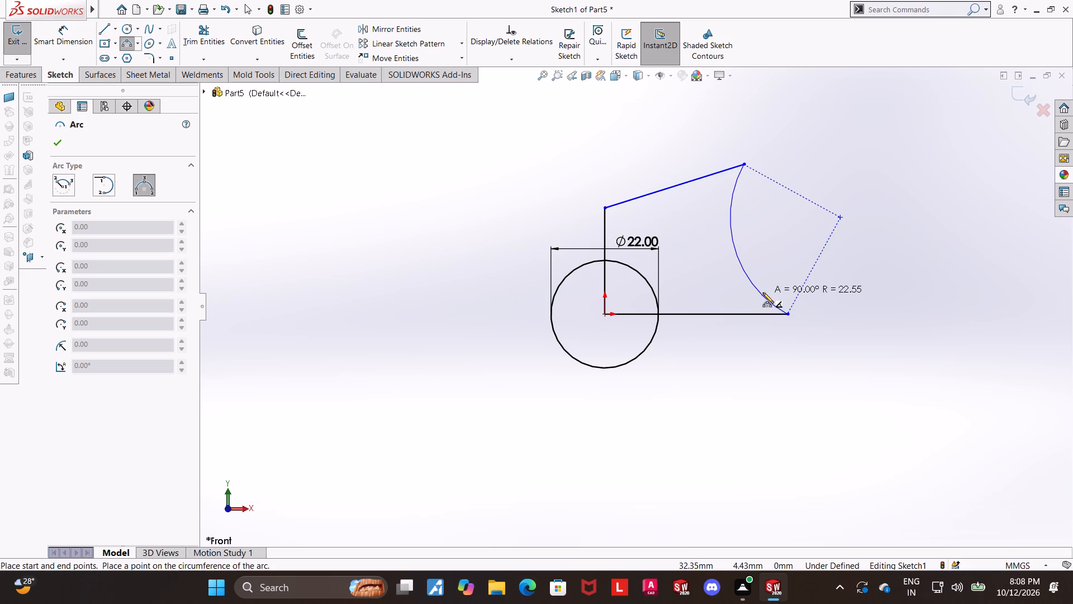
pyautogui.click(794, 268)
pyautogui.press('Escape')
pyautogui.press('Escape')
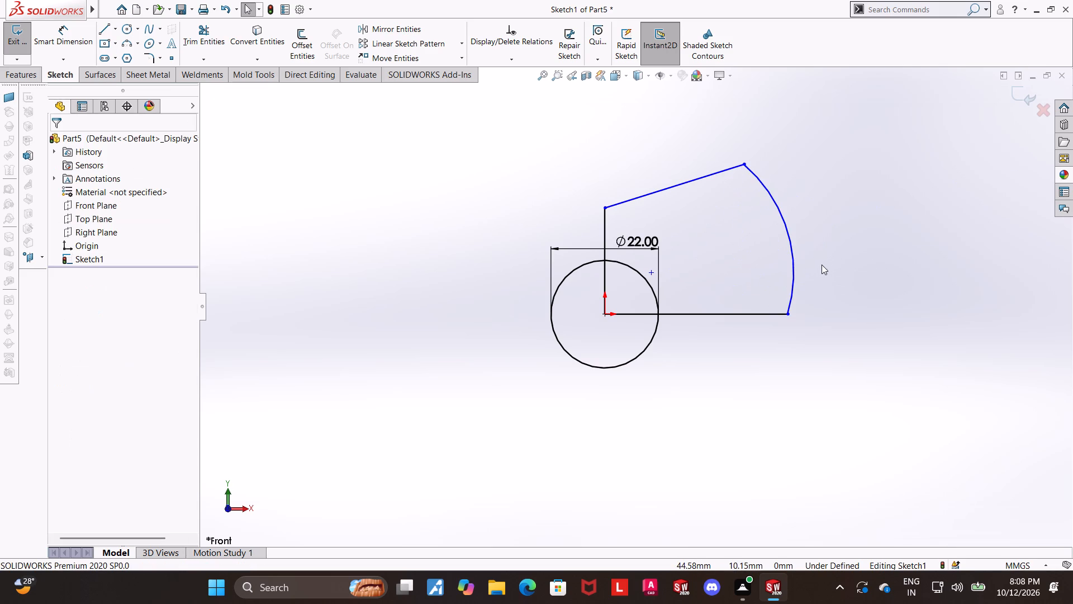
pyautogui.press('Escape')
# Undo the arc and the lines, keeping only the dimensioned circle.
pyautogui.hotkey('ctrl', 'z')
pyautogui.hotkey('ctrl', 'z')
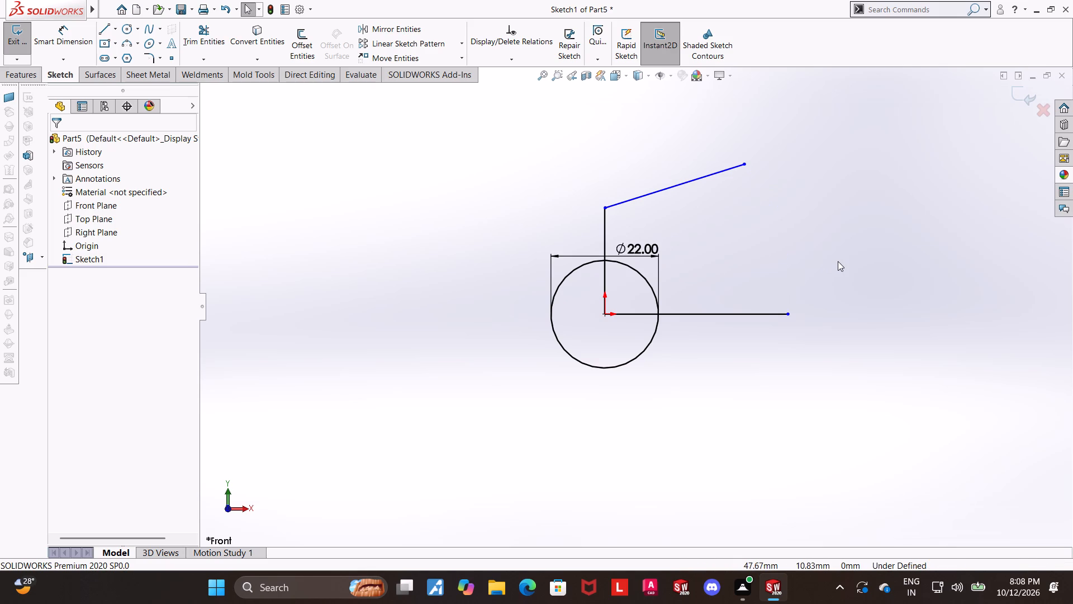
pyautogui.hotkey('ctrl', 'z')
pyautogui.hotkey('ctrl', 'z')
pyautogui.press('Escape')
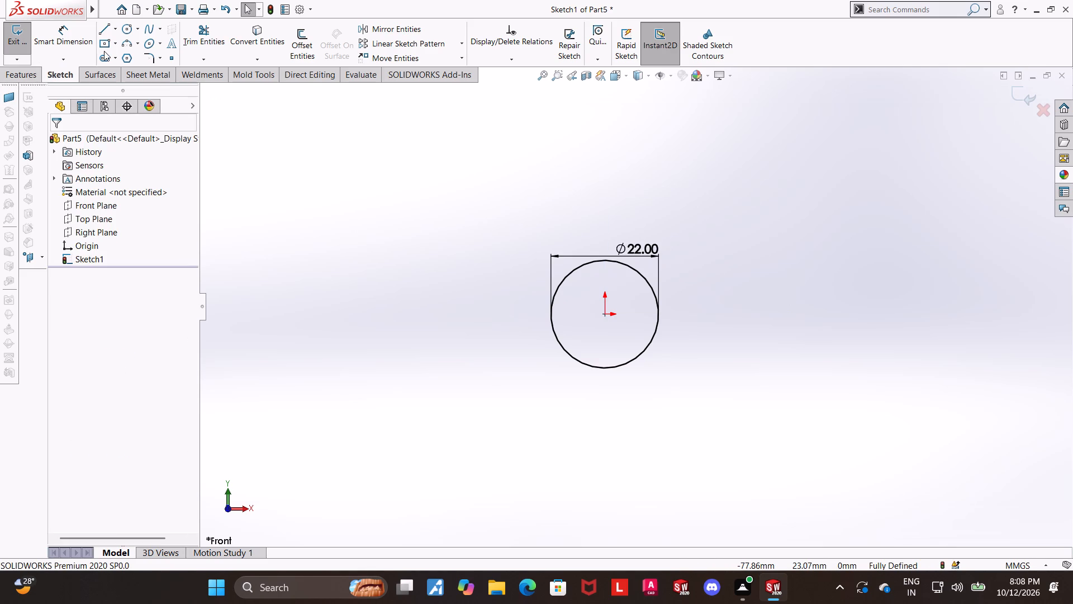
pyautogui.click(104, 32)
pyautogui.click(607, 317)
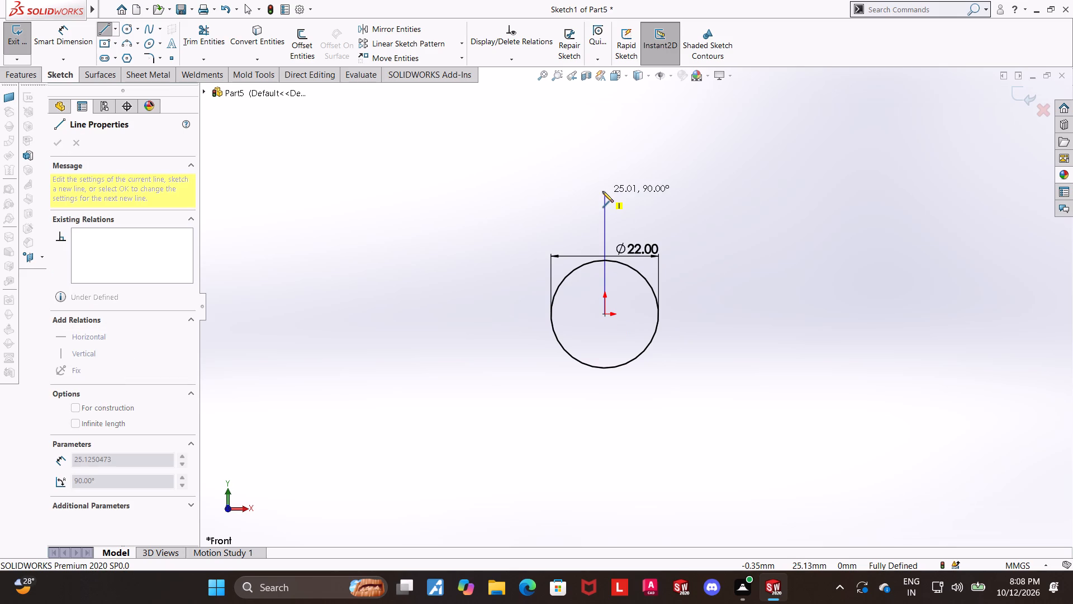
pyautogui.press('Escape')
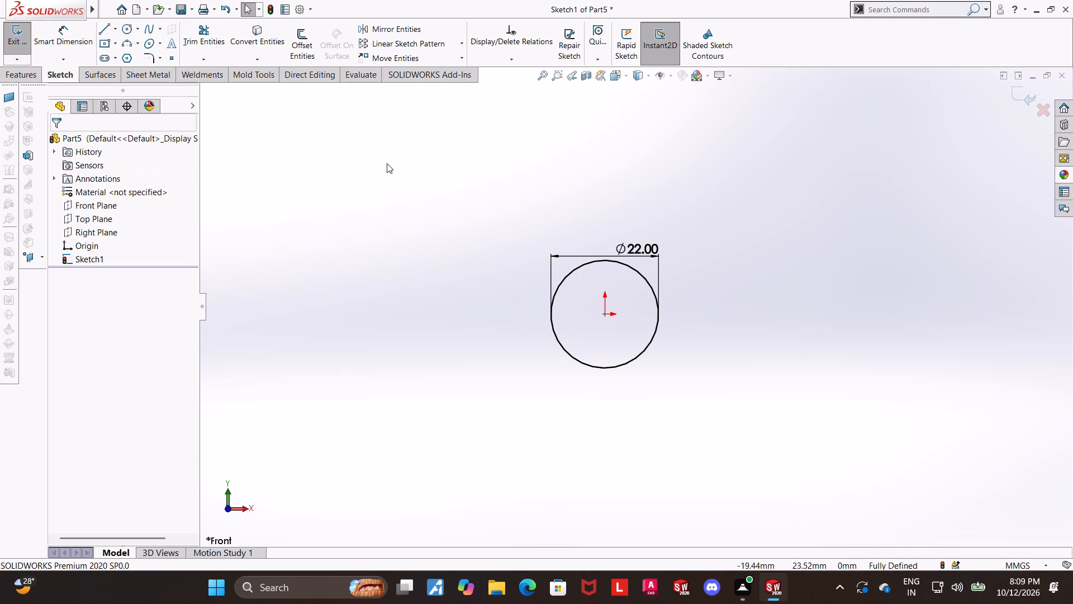
# Sketch a horizontal line above the circle, starting well to its left and ending directly above the circle's centre.
pyautogui.click(106, 32)
pyautogui.scroll(-3, 553, 276)
pyautogui.scroll(7, 623, 318)
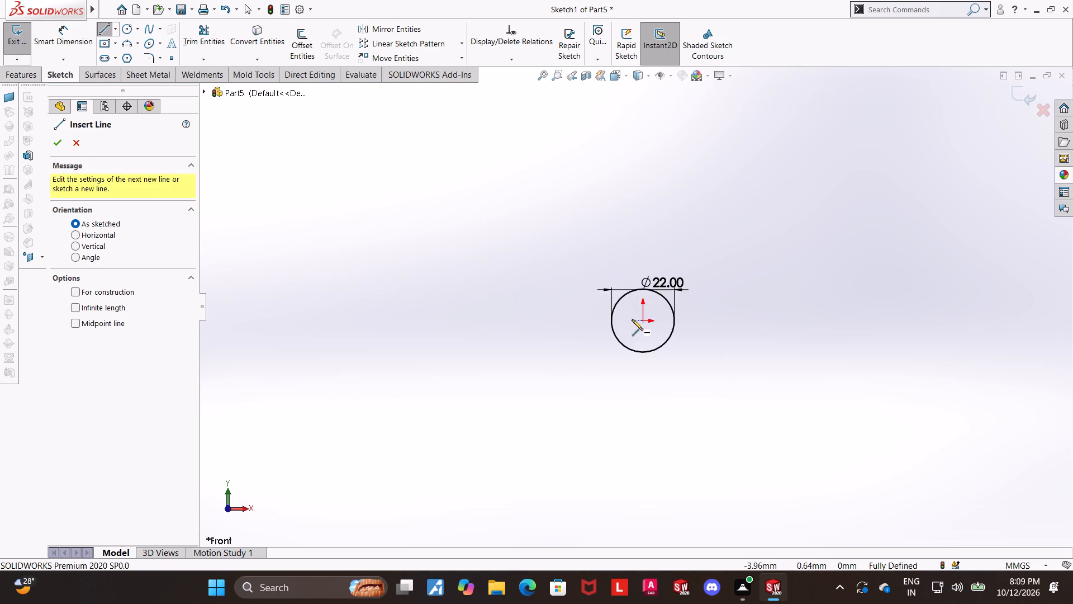
pyautogui.scroll(2, 632, 319)
pyautogui.scroll(1, 519, 276)
pyautogui.scroll(1, 568, 290)
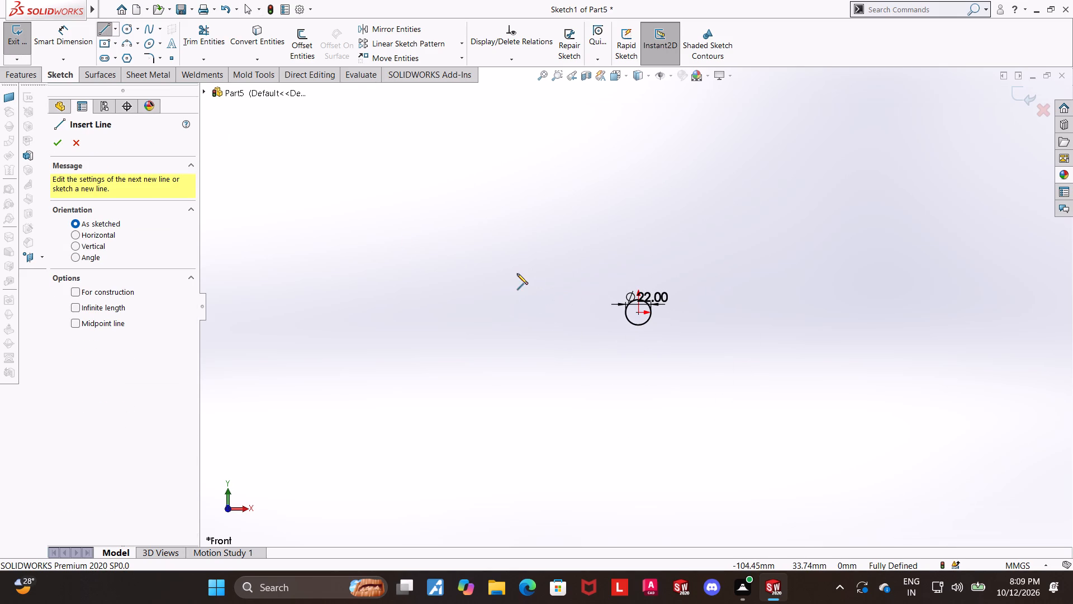
pyautogui.click(517, 273)
pyautogui.click(638, 275)
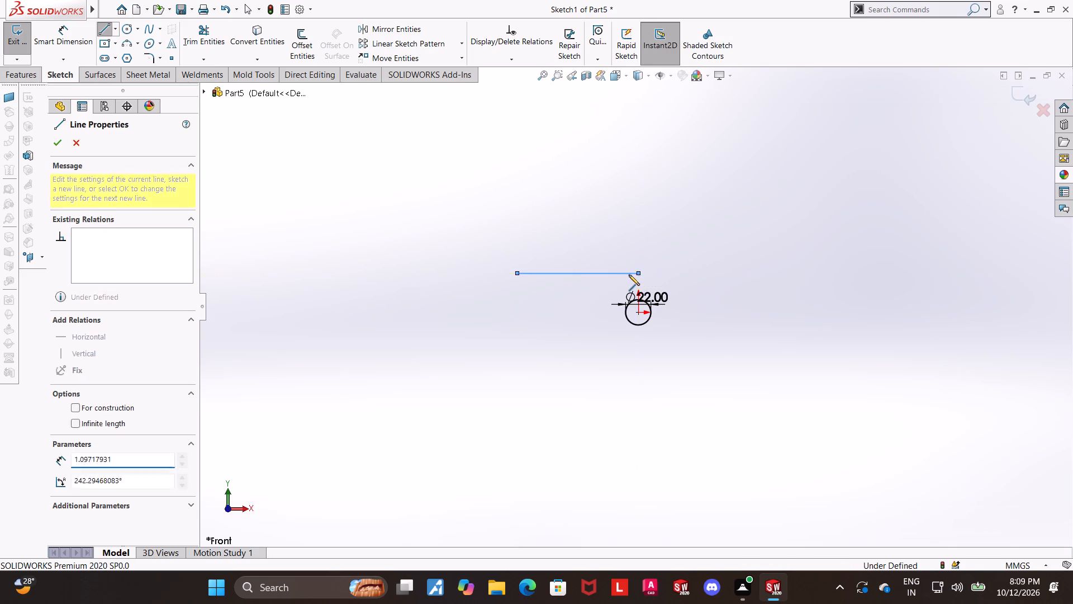
pyautogui.press('Escape')
# Sketch a vertical line down from the upper line's left end and a horizontal line from there to below the circle.
pyautogui.click(110, 32)
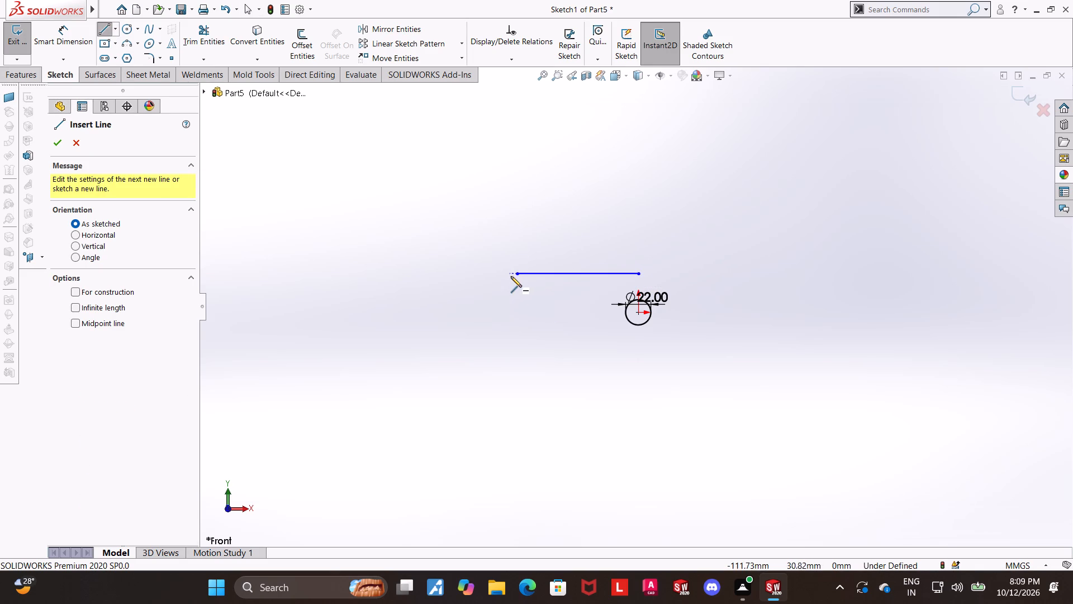
pyautogui.click(515, 276)
pyautogui.click(514, 344)
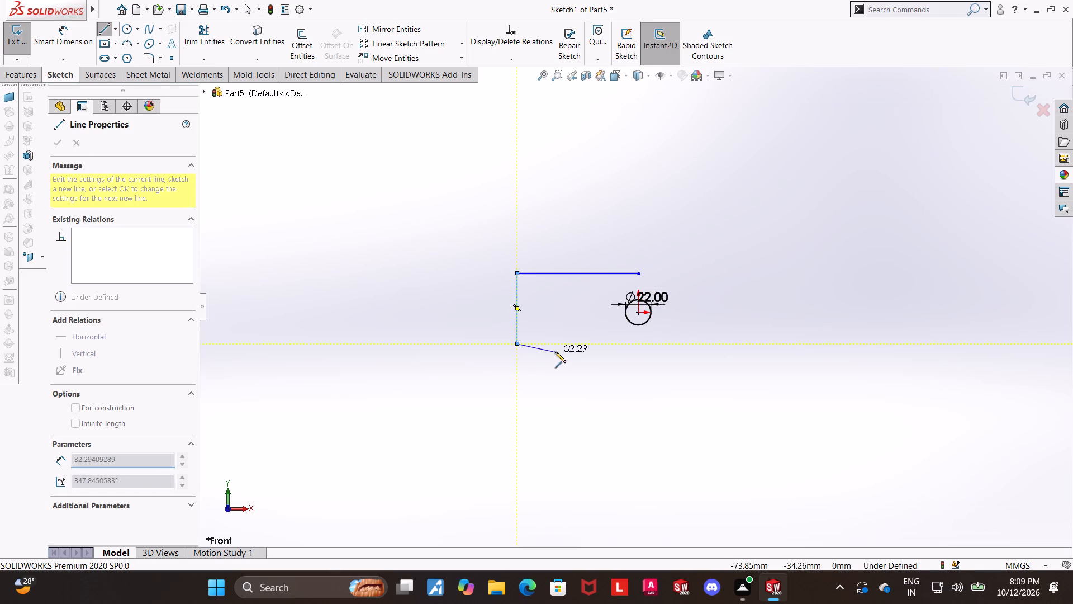
pyautogui.click(637, 345)
pyautogui.press('Escape')
pyautogui.press('Escape')
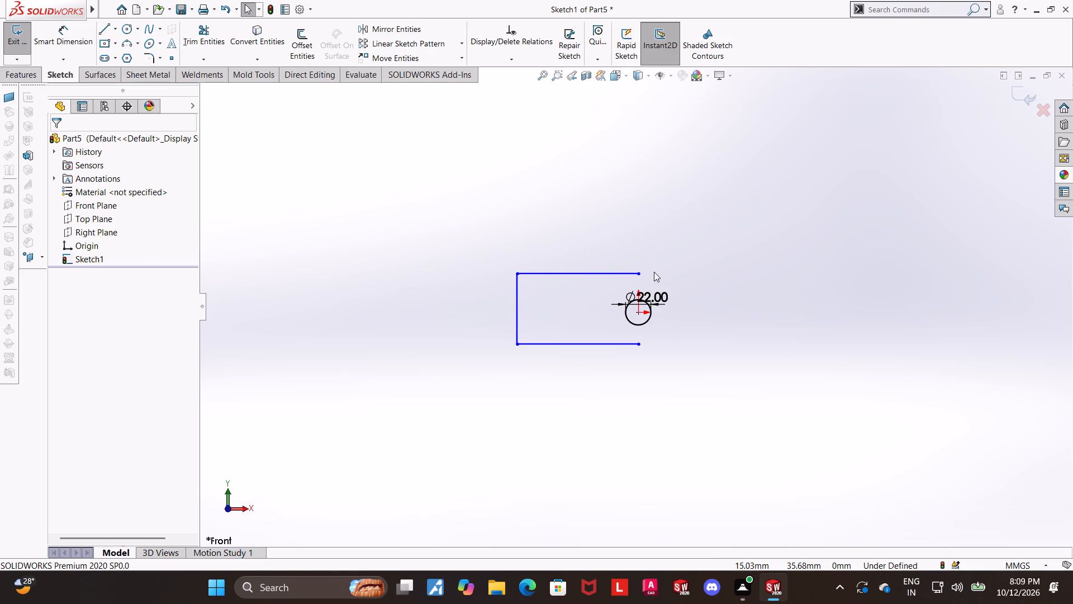
# Stretch the open right ends of both horizontal lines to about 16 mm right of the origin.
pyautogui.moveTo(639, 272); pyautogui.dragTo(657, 273)
pyautogui.moveTo(638, 346); pyautogui.dragTo(658, 345)
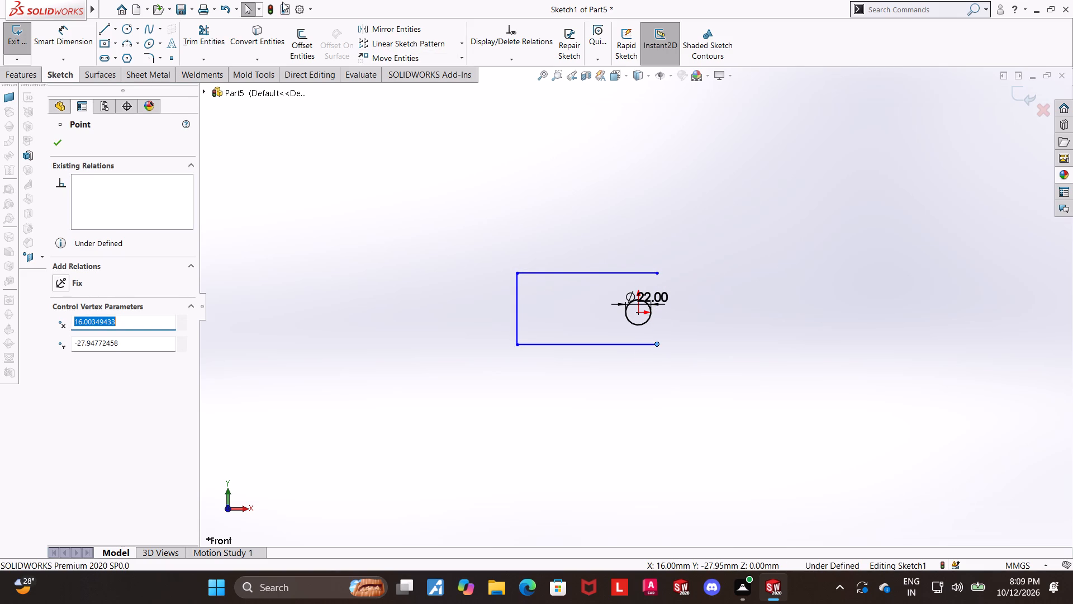
# Close the outline with a three-point arc of about 44 mm radius, bulging outward between the open right ends of the horizontal lines.
pyautogui.click(124, 41)
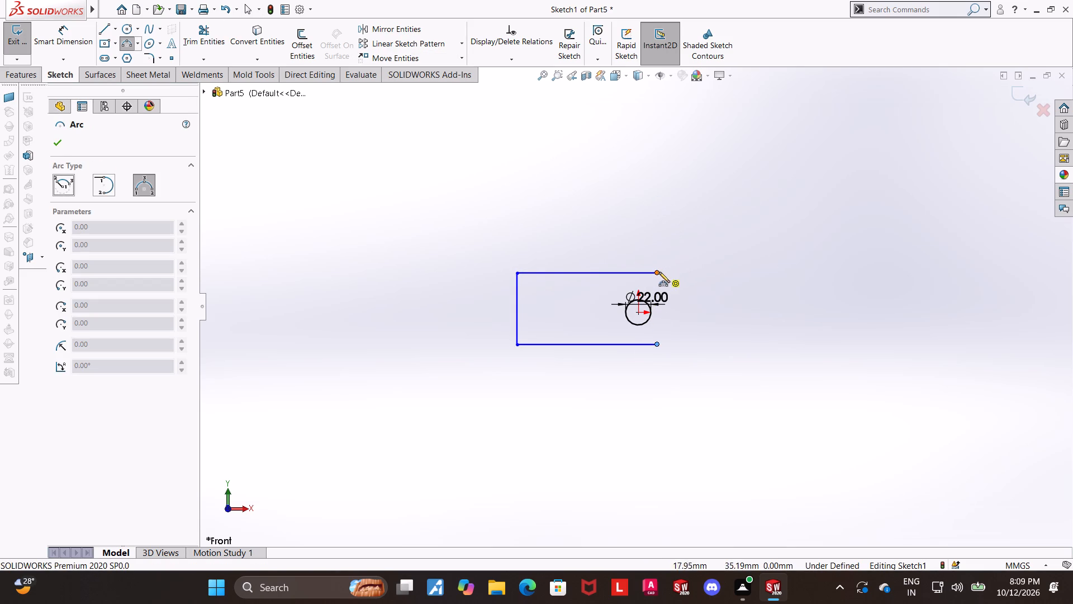
pyautogui.click(658, 272)
pyautogui.click(657, 345)
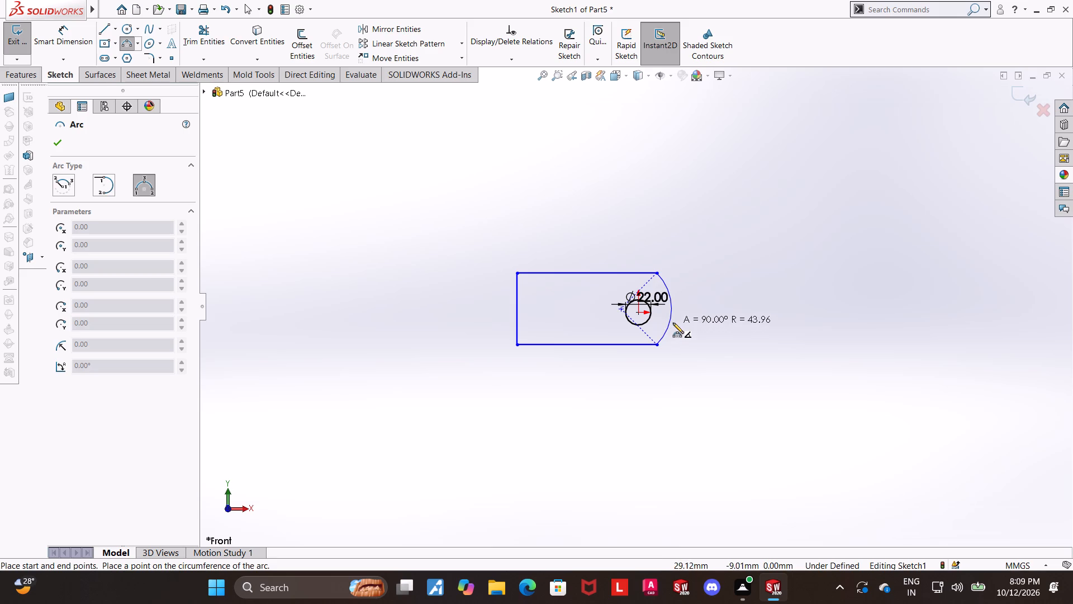
pyautogui.click(673, 323)
pyautogui.press('Escape')
pyautogui.scroll(-1, 696, 308)
pyautogui.press('Escape')
pyautogui.press('Escape')
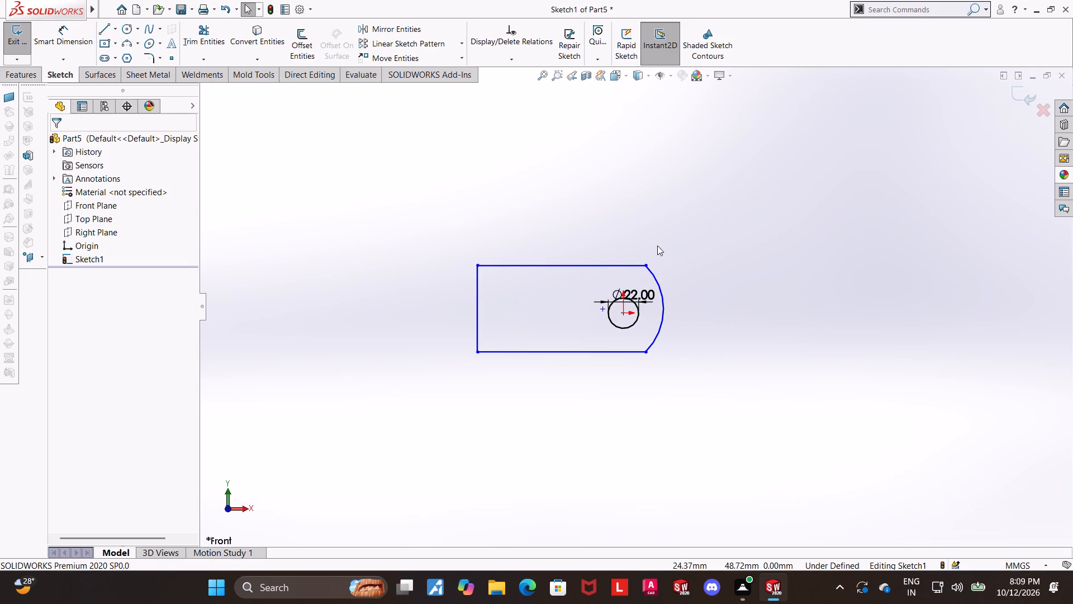
# Dimension the closing arc's radius at 30 mm.
pyautogui.click(55, 31)
pyautogui.click(659, 337)
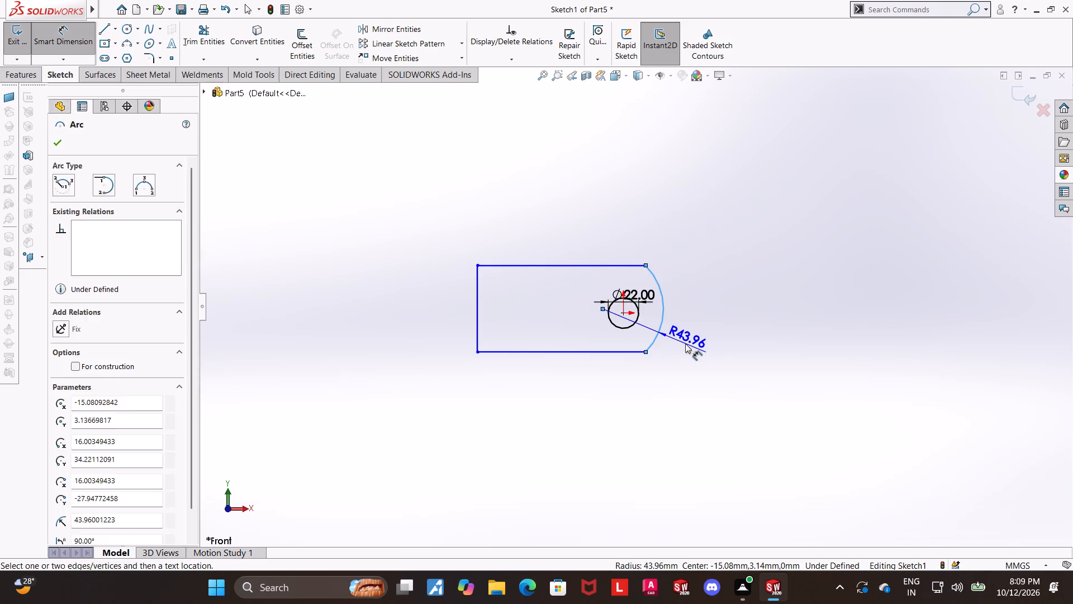
pyautogui.click(685, 343)
pyautogui.write('30')
pyautogui.press('Return')
pyautogui.press('Escape')
pyautogui.press('Escape')
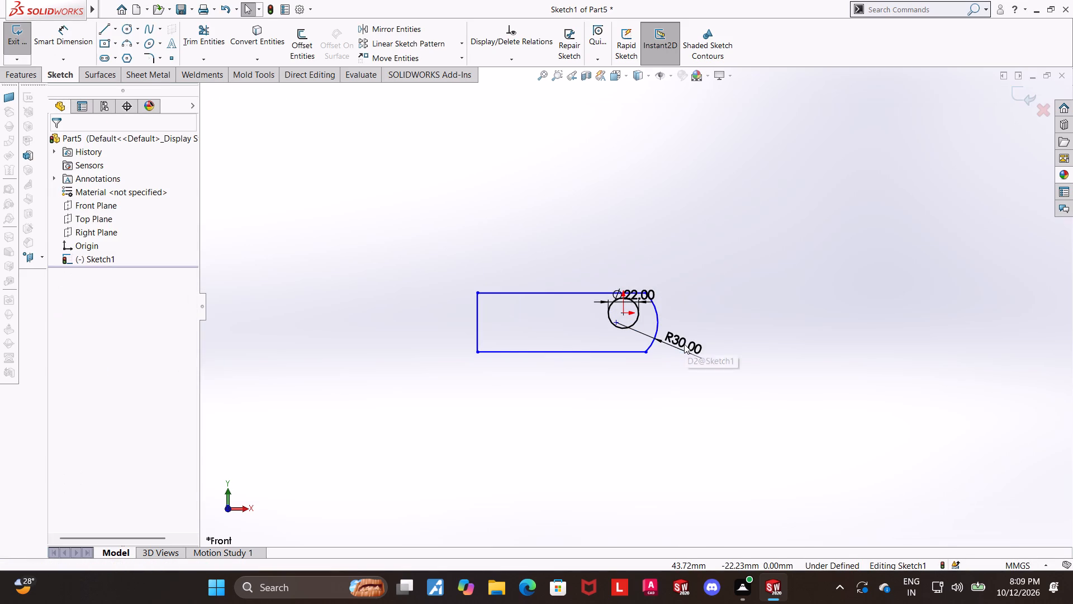
# Make the arc's centre point coincide with the origin at the circle's centre.
pyautogui.keyDown('ctrl'); pyautogui.click(614, 322); pyautogui.keyUp('ctrl')
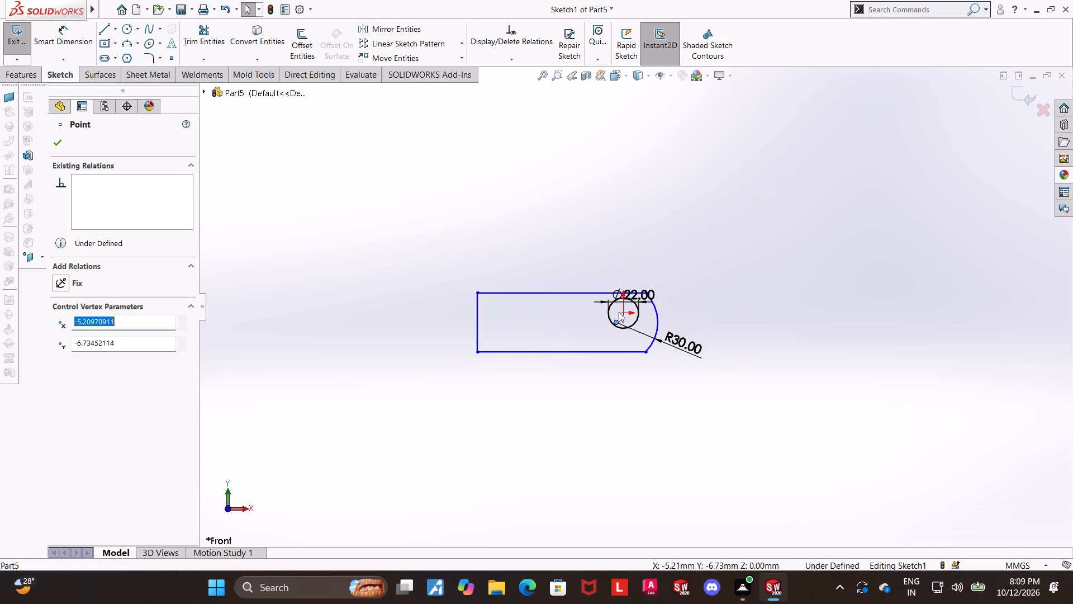
pyautogui.keyDown('ctrl'); pyautogui.click(621, 312); pyautogui.keyUp('ctrl')
pyautogui.click(61, 391)
pyautogui.press('Escape')
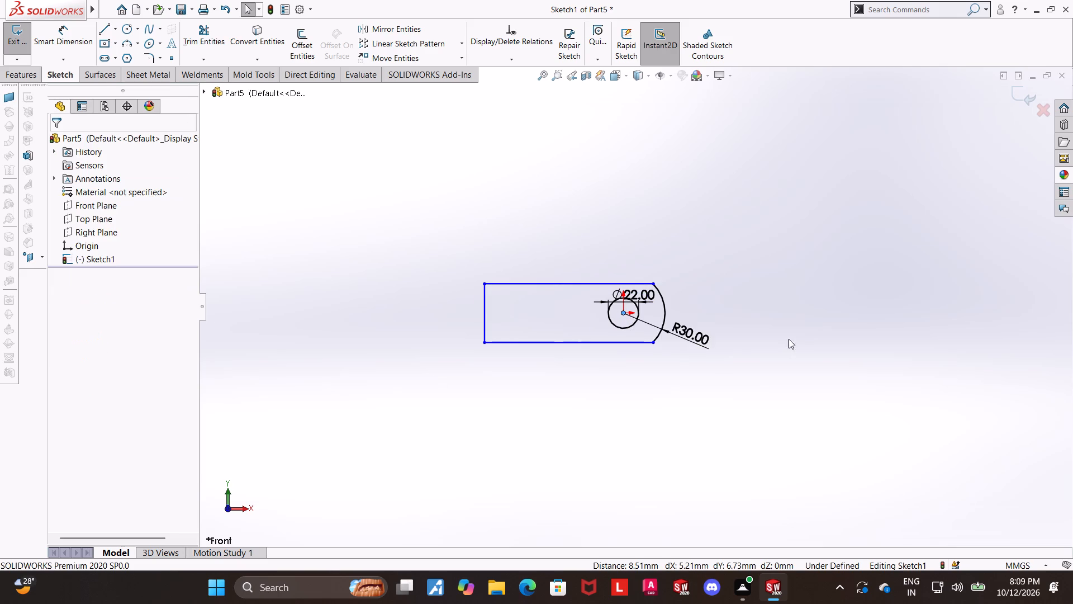
pyautogui.press('Escape')
# Dimension the profile's overall length from the left vertical line to the arc's outermost point at 90 mm.
pyautogui.scroll(-2, 697, 295)
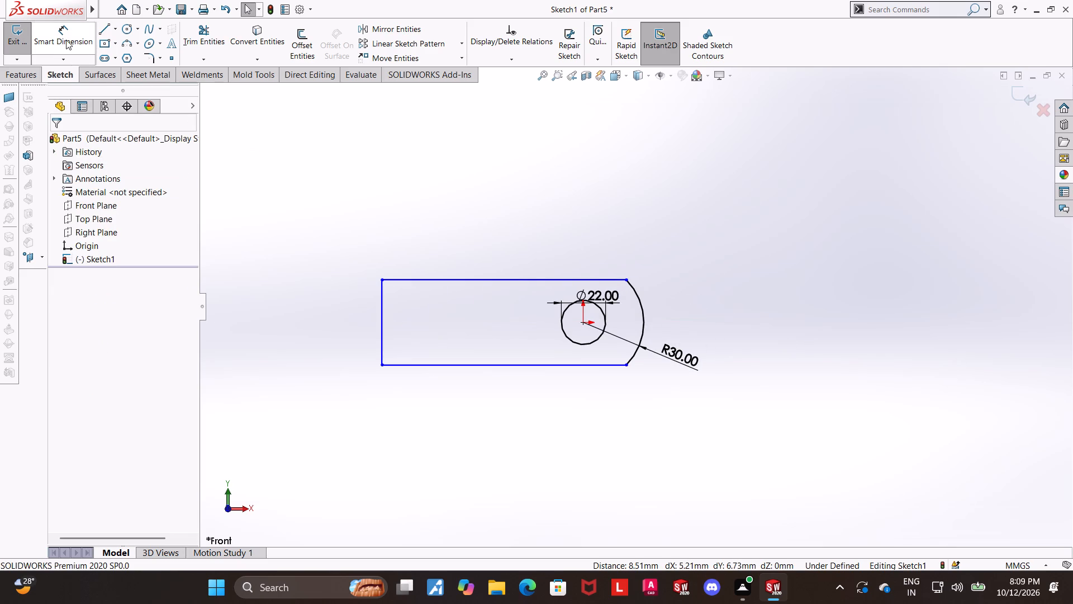
pyautogui.click(66, 40)
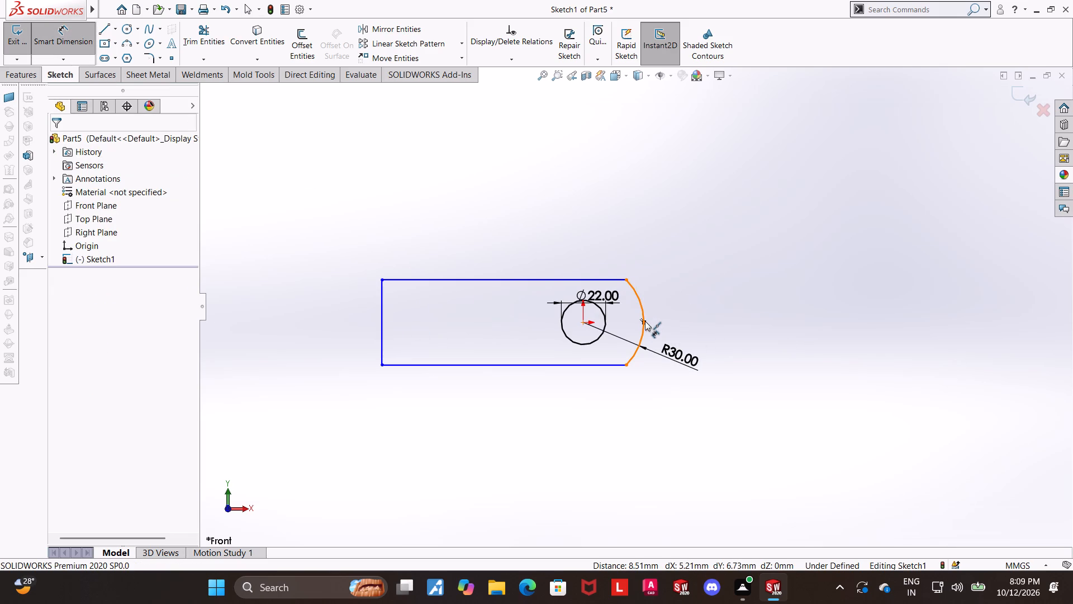
pyautogui.click(644, 324)
pyautogui.click(383, 324)
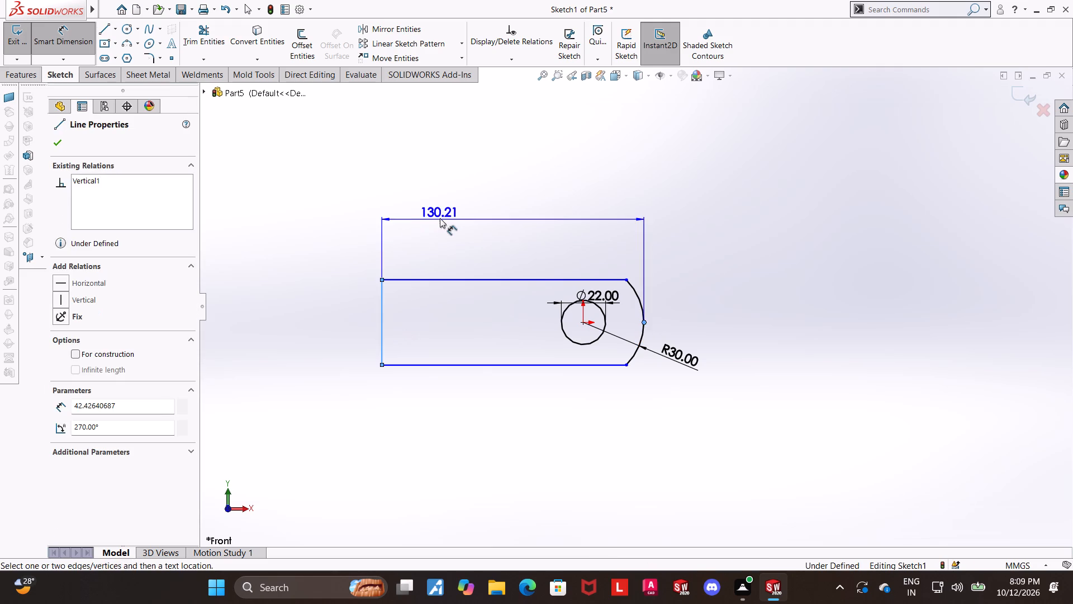
pyautogui.click(440, 218)
pyautogui.press('8')
pyautogui.press('BackSpace')
pyautogui.write('90-')
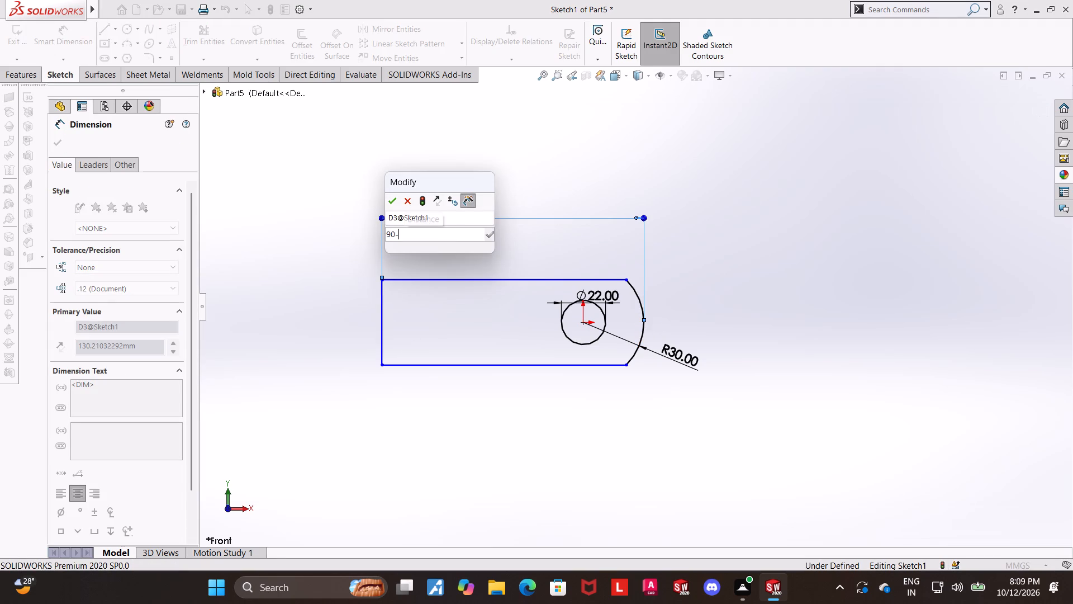
pyautogui.press('BackSpace')
pyautogui.press('Return')
pyautogui.press('Escape')
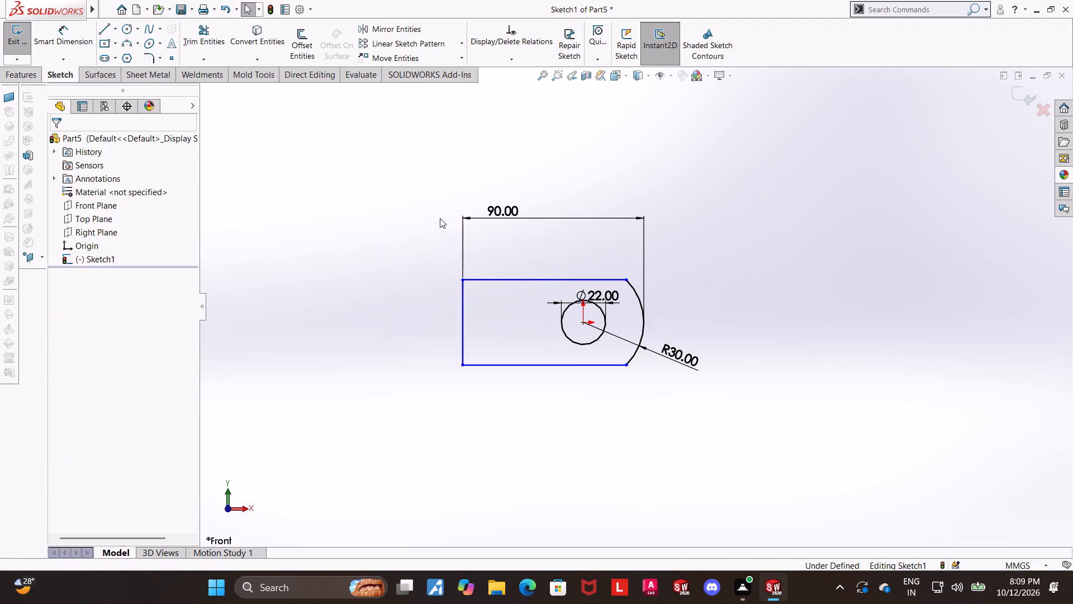
# Dimension the left vertical line's length at 50 mm.
pyautogui.click(82, 41)
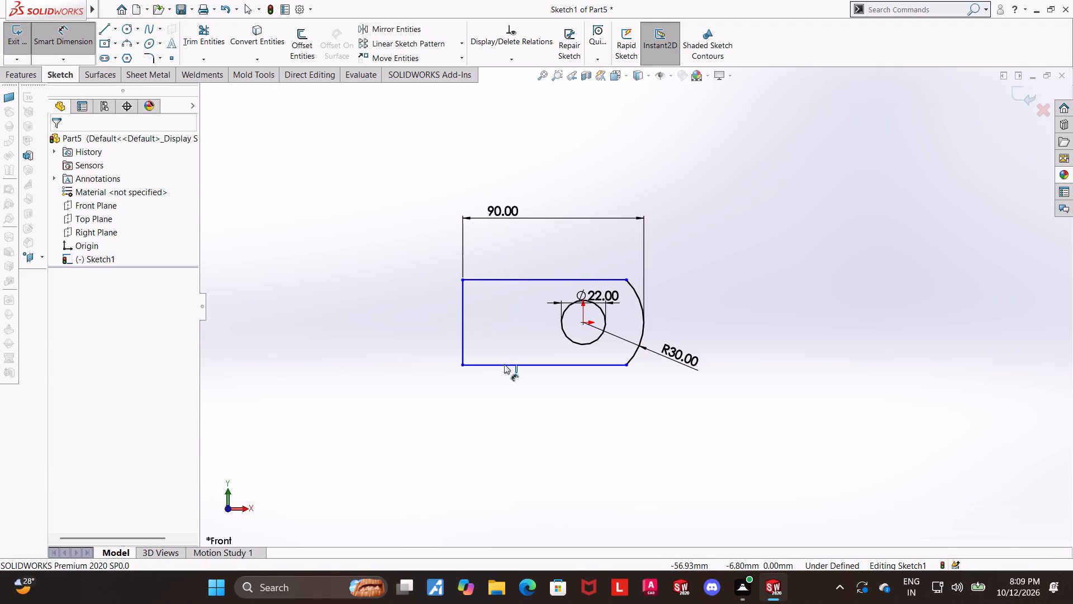
pyautogui.click(464, 327)
pyautogui.click(447, 327)
pyautogui.write('50')
pyautogui.press('Return')
pyautogui.press('Escape')
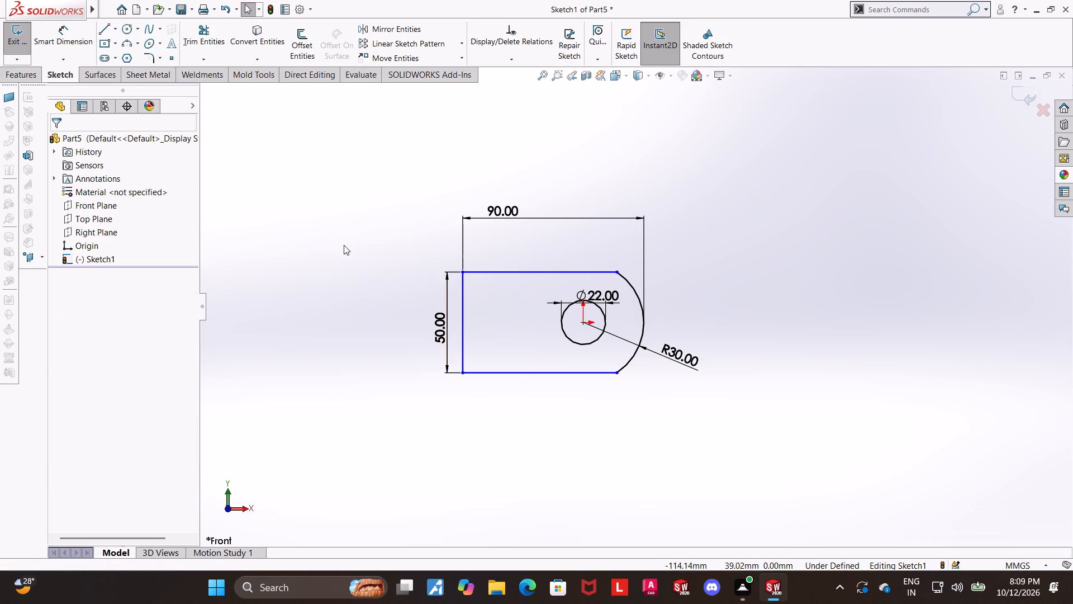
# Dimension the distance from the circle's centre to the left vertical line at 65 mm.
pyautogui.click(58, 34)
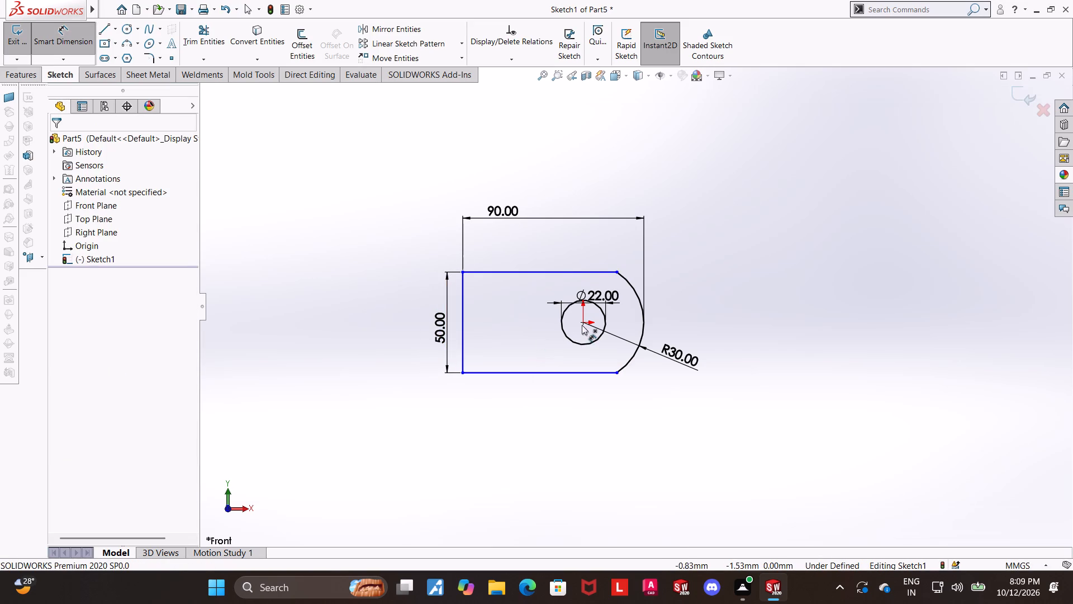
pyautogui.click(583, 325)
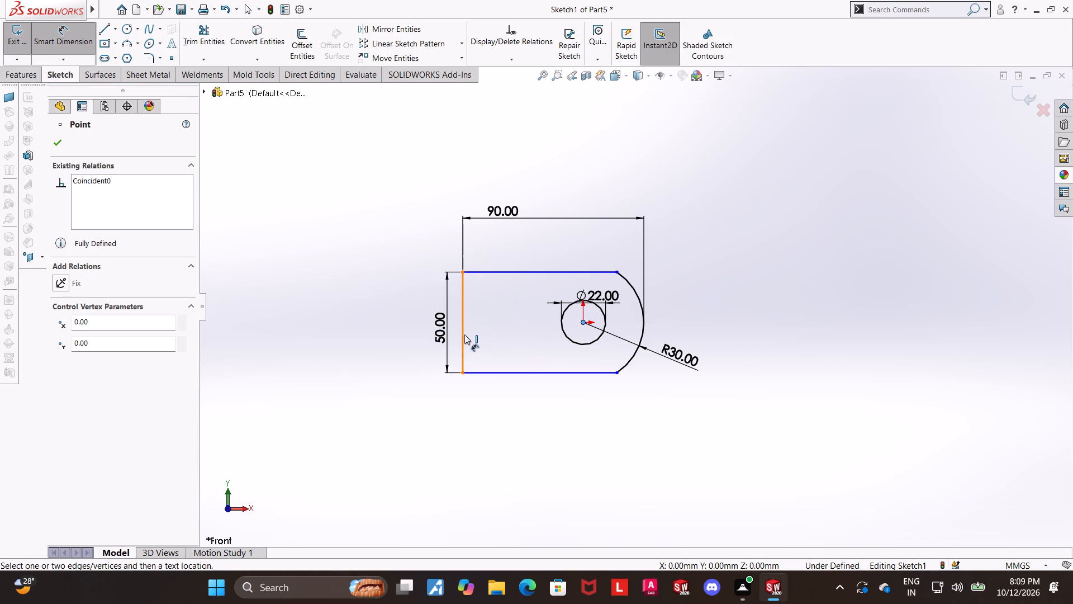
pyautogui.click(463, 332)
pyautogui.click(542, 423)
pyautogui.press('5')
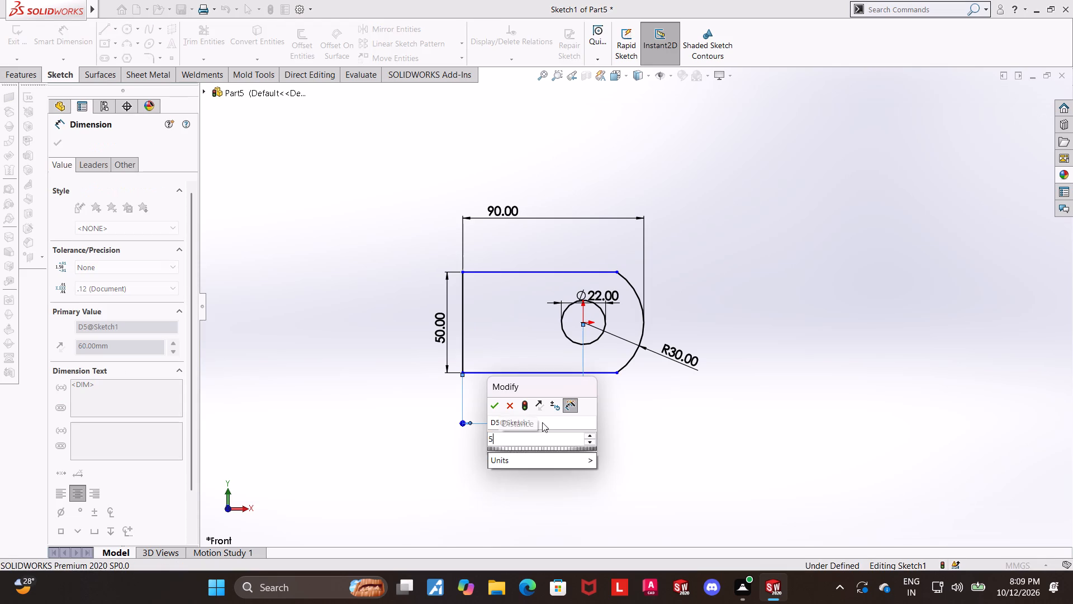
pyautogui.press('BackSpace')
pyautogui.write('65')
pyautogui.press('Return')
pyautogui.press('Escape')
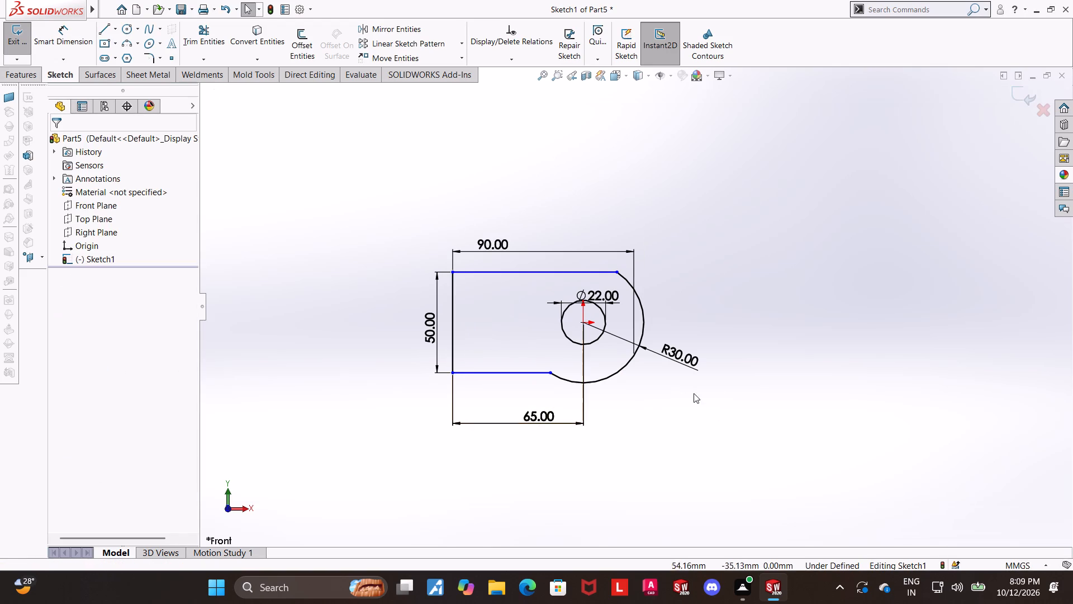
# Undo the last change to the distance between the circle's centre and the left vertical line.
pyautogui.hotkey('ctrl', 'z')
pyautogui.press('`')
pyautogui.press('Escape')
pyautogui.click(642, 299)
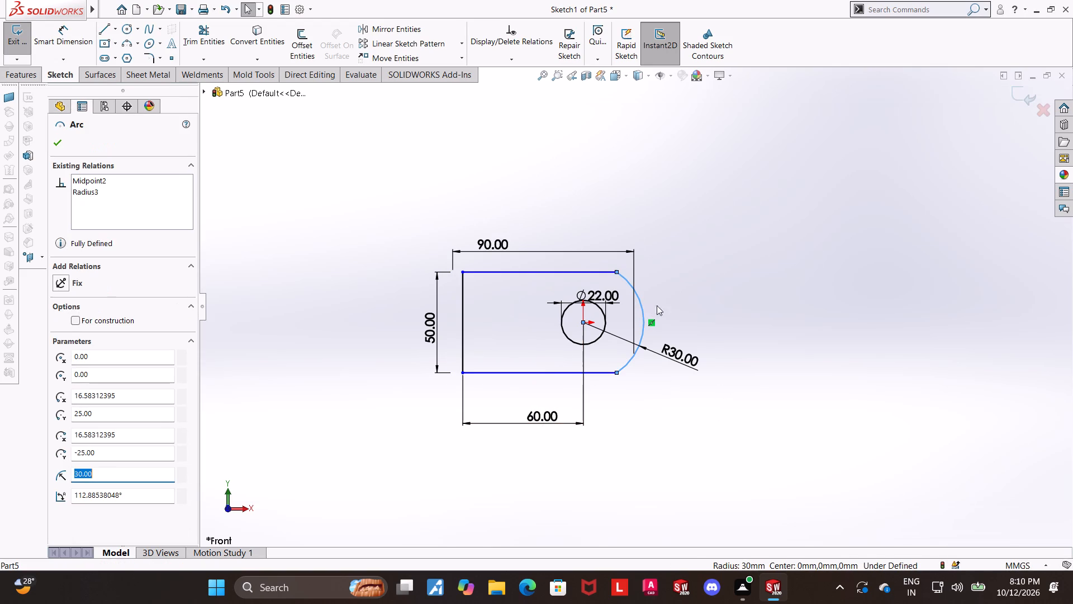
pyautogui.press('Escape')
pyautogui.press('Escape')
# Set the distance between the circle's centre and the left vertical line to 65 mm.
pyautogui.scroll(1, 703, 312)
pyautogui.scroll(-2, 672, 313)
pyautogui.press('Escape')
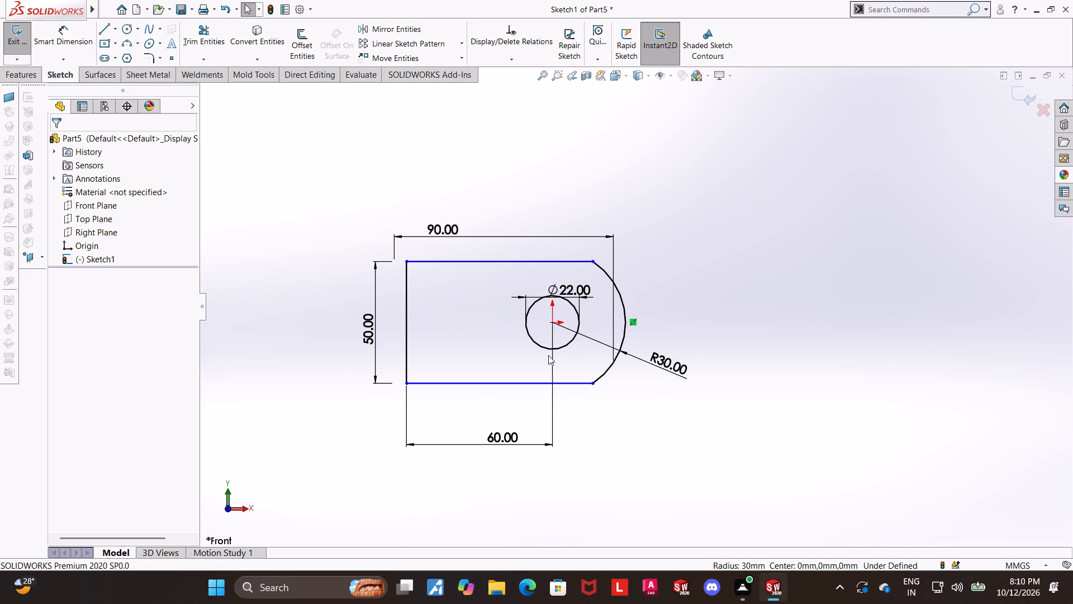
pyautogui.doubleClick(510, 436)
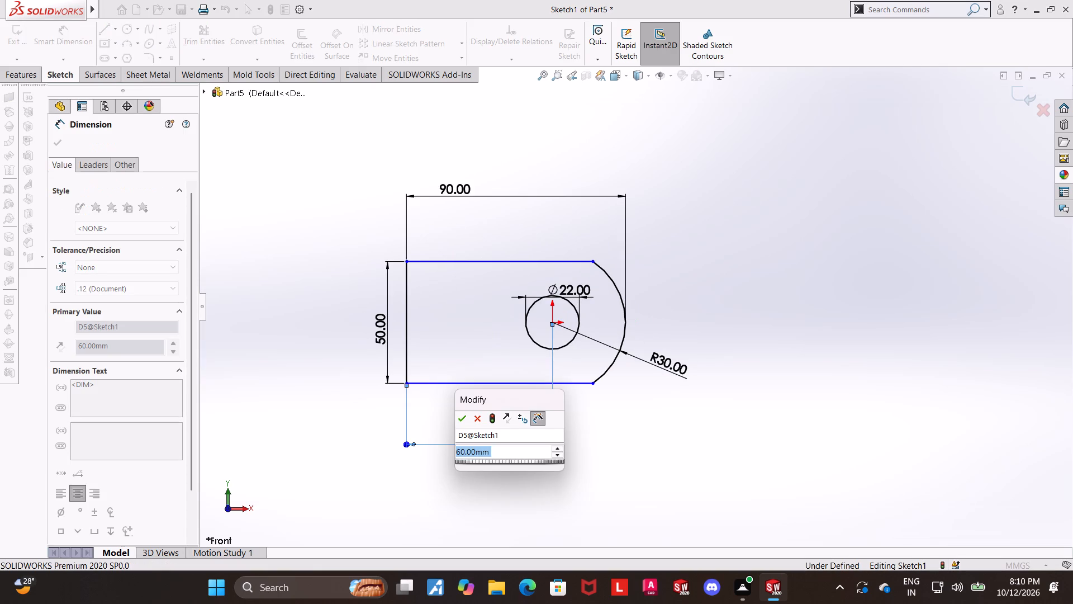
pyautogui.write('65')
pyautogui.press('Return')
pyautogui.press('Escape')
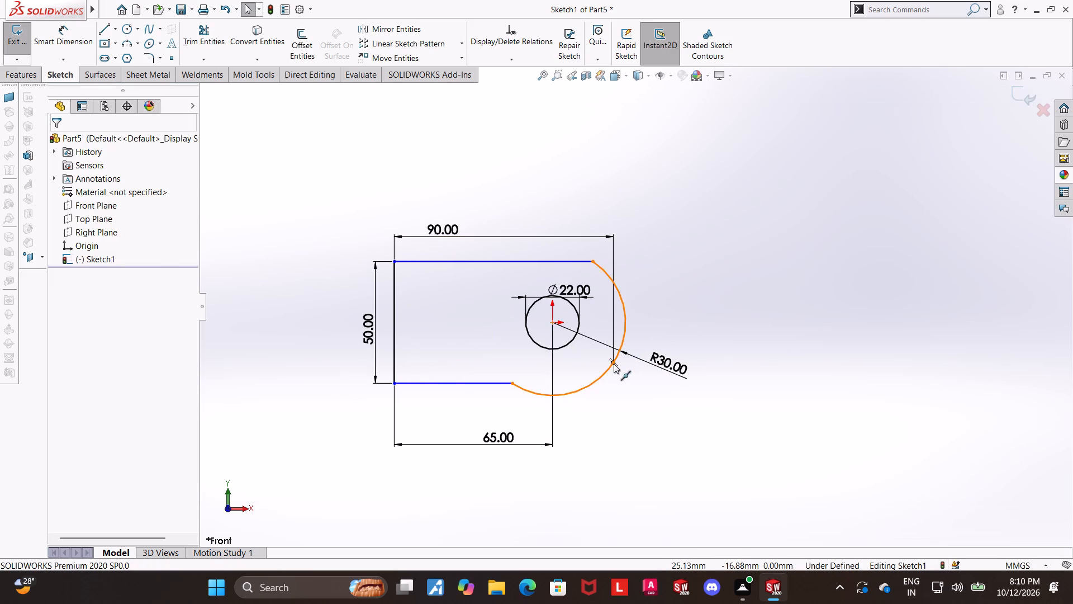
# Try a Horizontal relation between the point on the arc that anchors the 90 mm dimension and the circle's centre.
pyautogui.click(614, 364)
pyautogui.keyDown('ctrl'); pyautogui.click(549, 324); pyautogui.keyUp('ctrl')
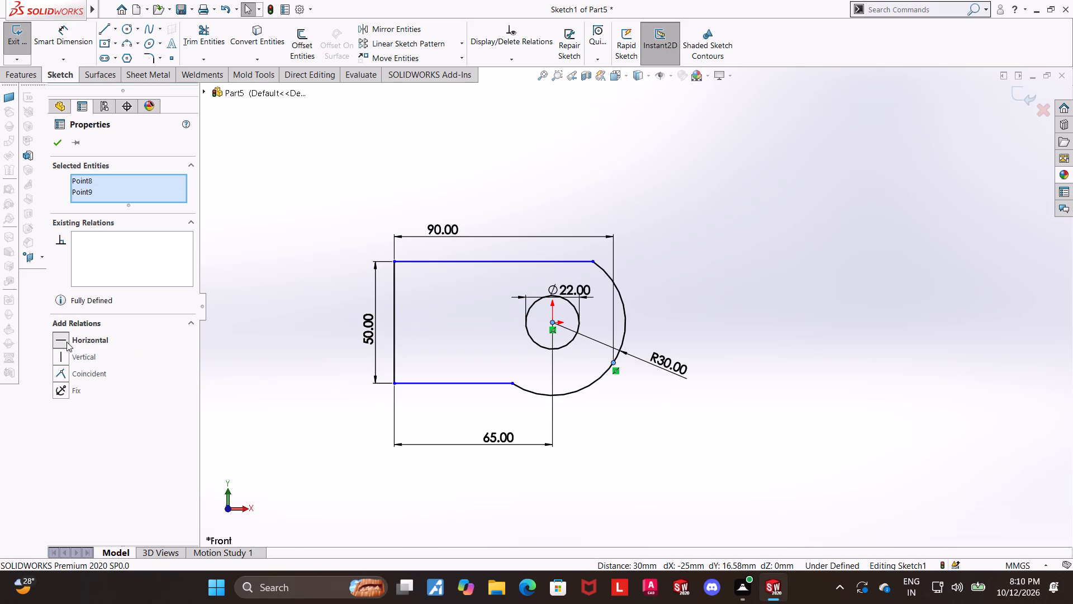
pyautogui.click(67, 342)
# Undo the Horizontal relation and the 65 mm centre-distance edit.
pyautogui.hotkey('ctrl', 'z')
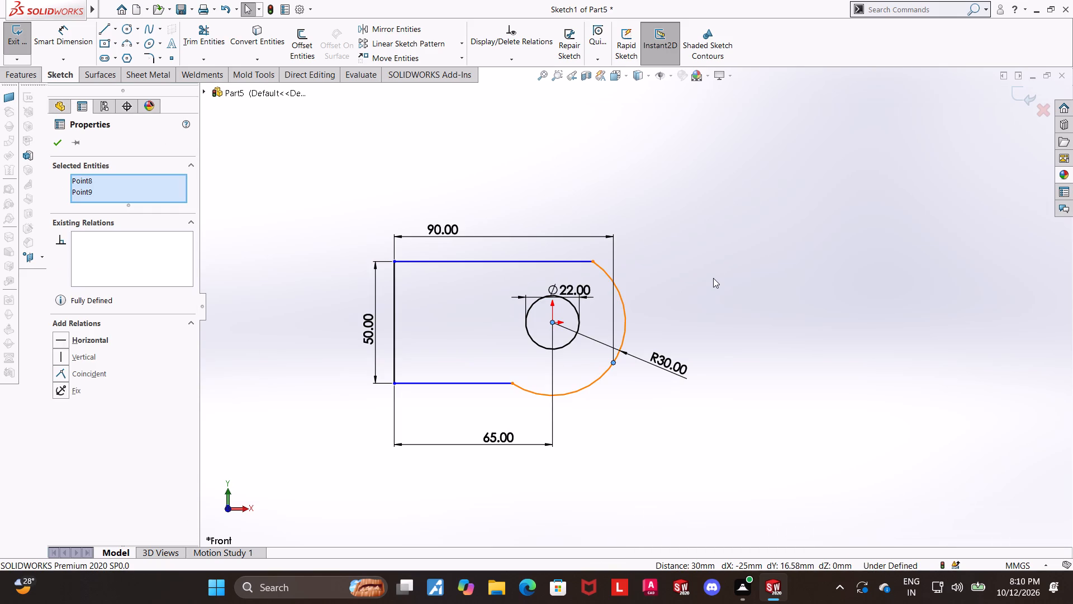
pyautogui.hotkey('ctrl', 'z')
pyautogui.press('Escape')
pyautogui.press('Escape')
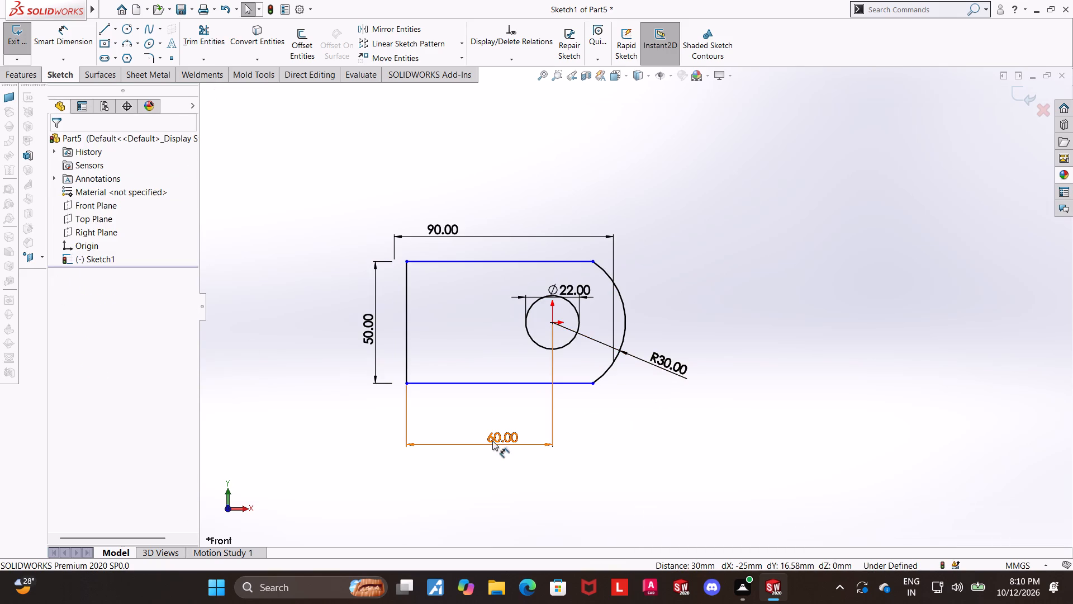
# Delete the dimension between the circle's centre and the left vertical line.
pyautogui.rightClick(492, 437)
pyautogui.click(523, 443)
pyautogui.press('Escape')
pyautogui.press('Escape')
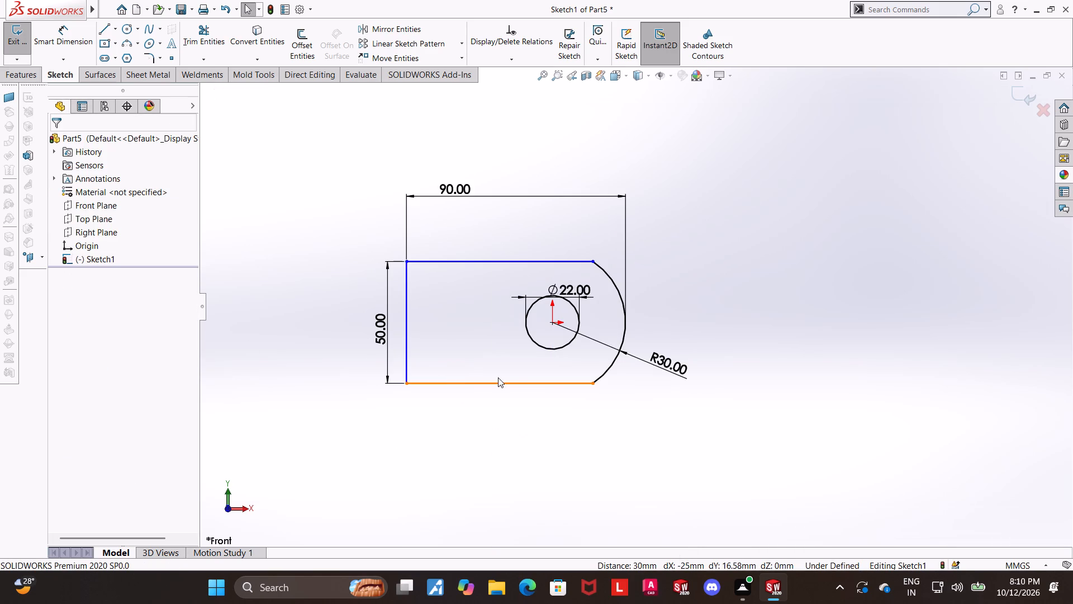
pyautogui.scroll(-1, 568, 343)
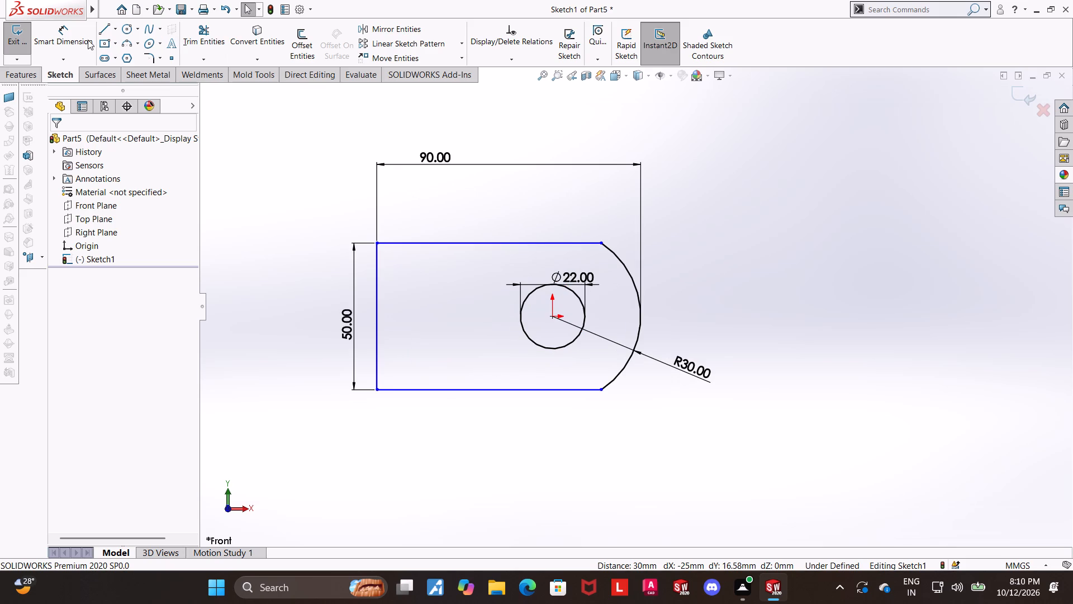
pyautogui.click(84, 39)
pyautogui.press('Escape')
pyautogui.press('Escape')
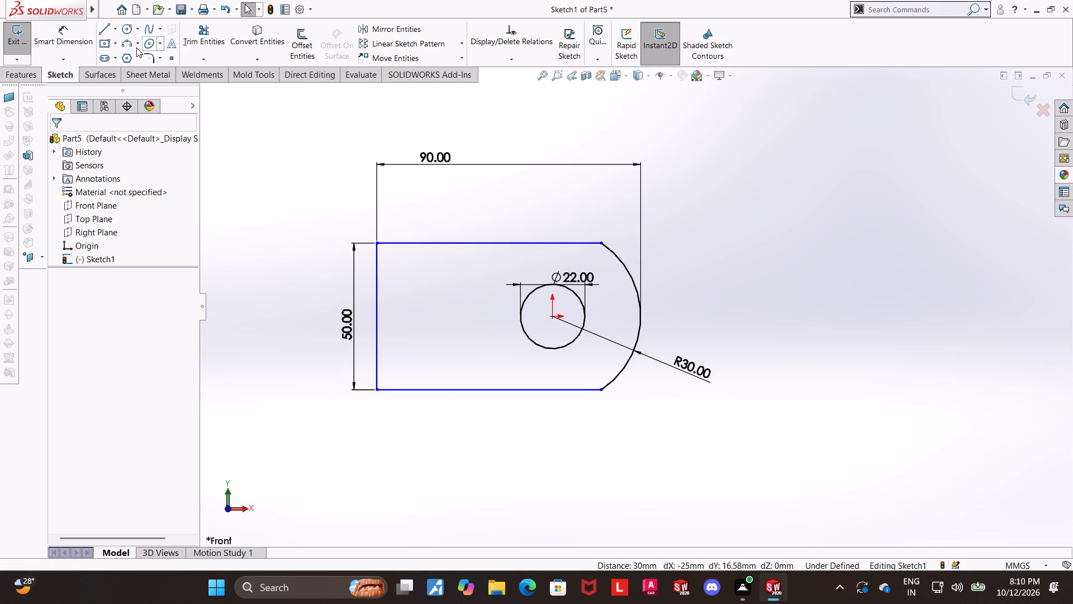
# Sketch a horizontal centerline about 19 mm long from the left vertical line's midpoint toward the circle.
pyautogui.click(121, 32)
pyautogui.press('Escape')
pyautogui.click(117, 29)
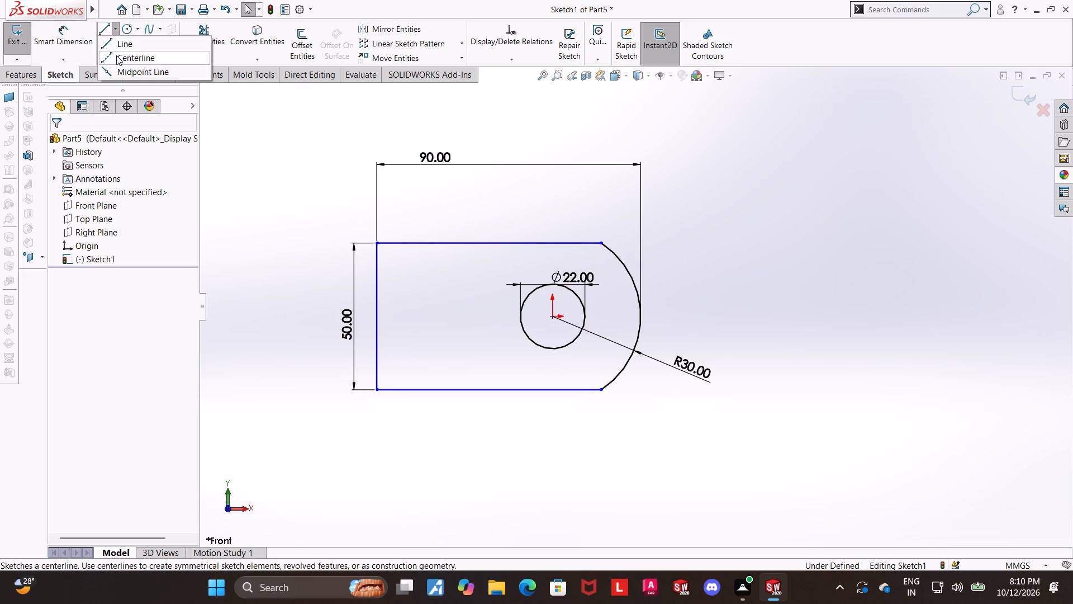
pyautogui.click(116, 55)
pyautogui.click(376, 317)
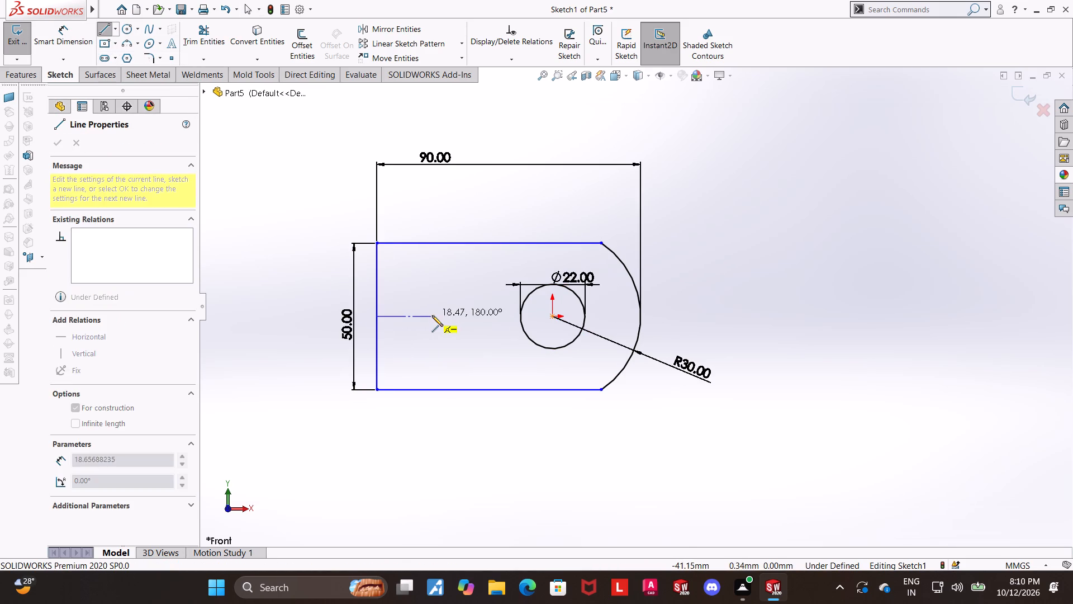
pyautogui.click(432, 315)
pyautogui.press('Escape')
pyautogui.press('Escape')
# Make the upper and lower horizontal lines symmetric about the centerline.
pyautogui.click(415, 315)
pyautogui.keyDown('ctrl'); pyautogui.click(415, 245); pyautogui.keyUp('ctrl')
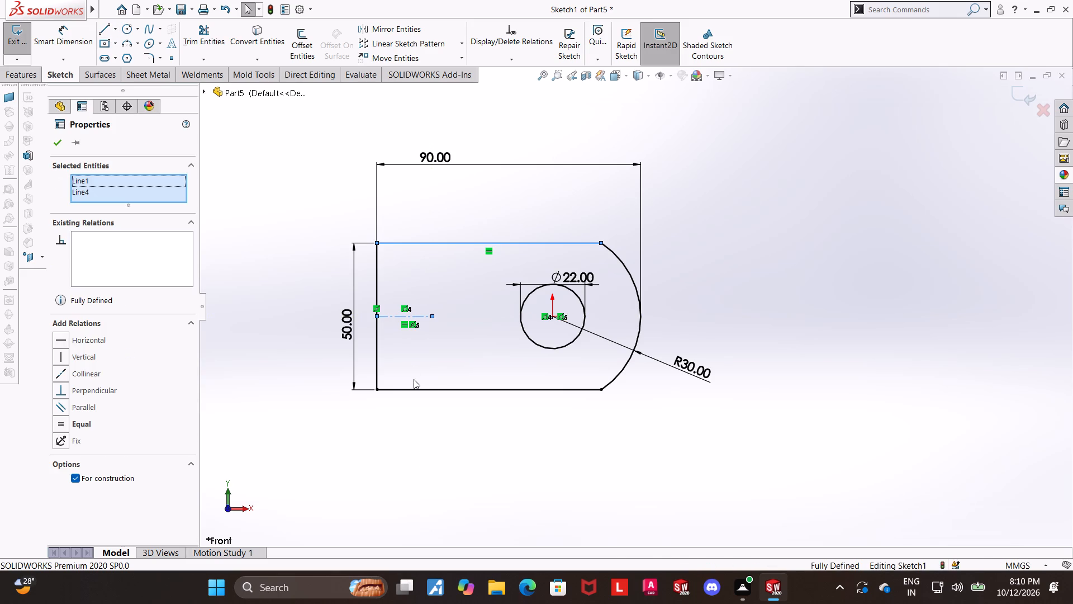
pyautogui.keyDown('ctrl'); pyautogui.click(416, 388); pyautogui.keyUp('ctrl')
pyautogui.click(65, 433)
pyautogui.press('Escape')
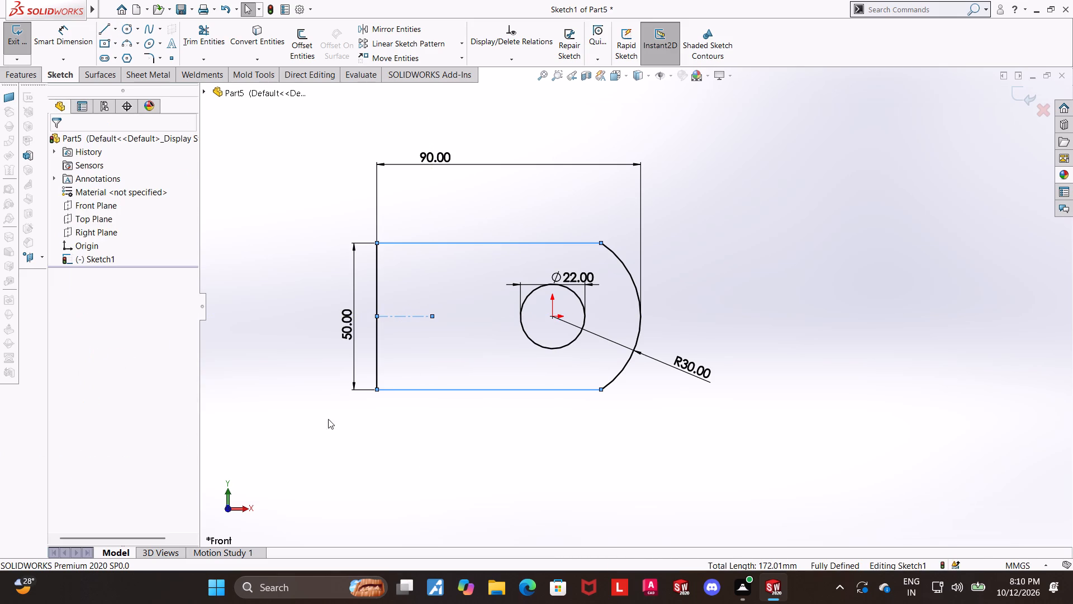
pyautogui.press('Escape')
pyautogui.press('Escape')
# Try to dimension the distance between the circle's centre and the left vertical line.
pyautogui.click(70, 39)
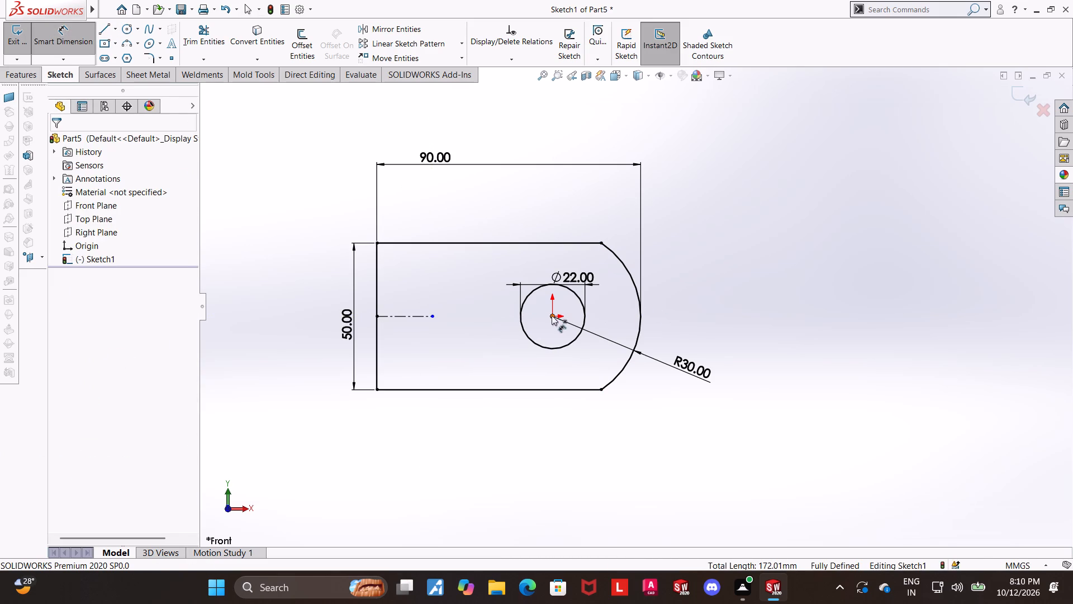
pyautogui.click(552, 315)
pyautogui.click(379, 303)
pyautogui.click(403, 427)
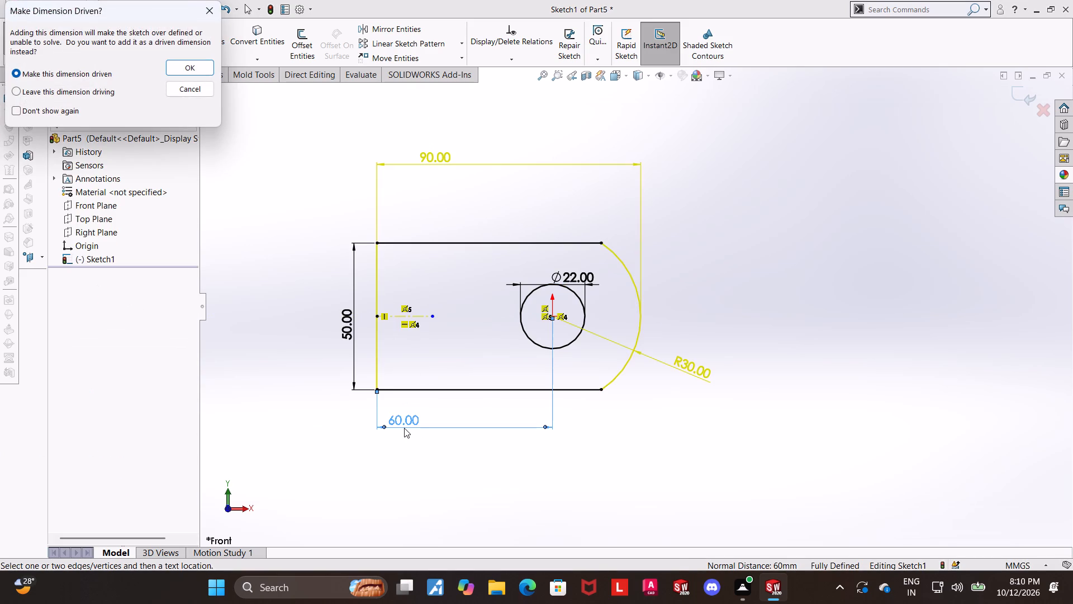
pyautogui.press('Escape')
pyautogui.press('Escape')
# Undo the symmetric relation on the horizontal lines and the centerline sketch.
pyautogui.hotkey('ctrl', 'z')
pyautogui.hotkey('ctrl', 'z')
pyautogui.hotkey('ctrl', 'z')
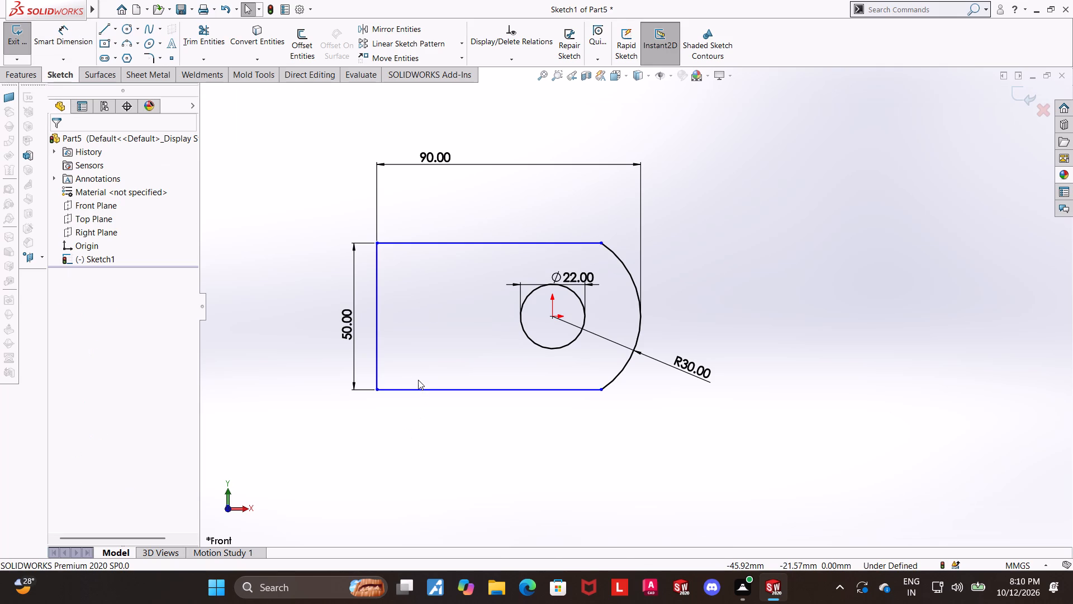
pyautogui.press('Escape')
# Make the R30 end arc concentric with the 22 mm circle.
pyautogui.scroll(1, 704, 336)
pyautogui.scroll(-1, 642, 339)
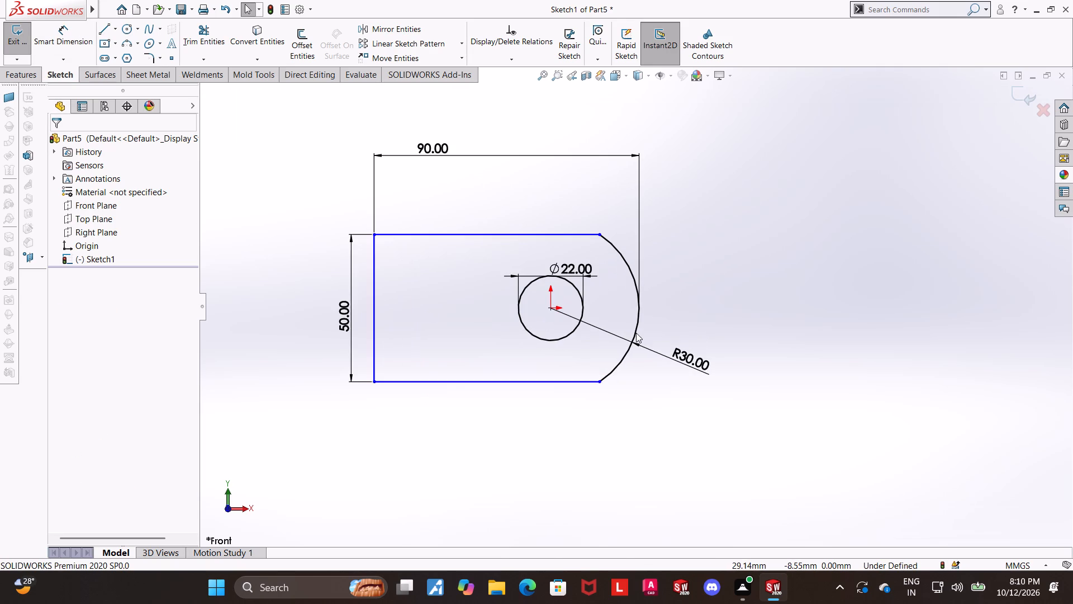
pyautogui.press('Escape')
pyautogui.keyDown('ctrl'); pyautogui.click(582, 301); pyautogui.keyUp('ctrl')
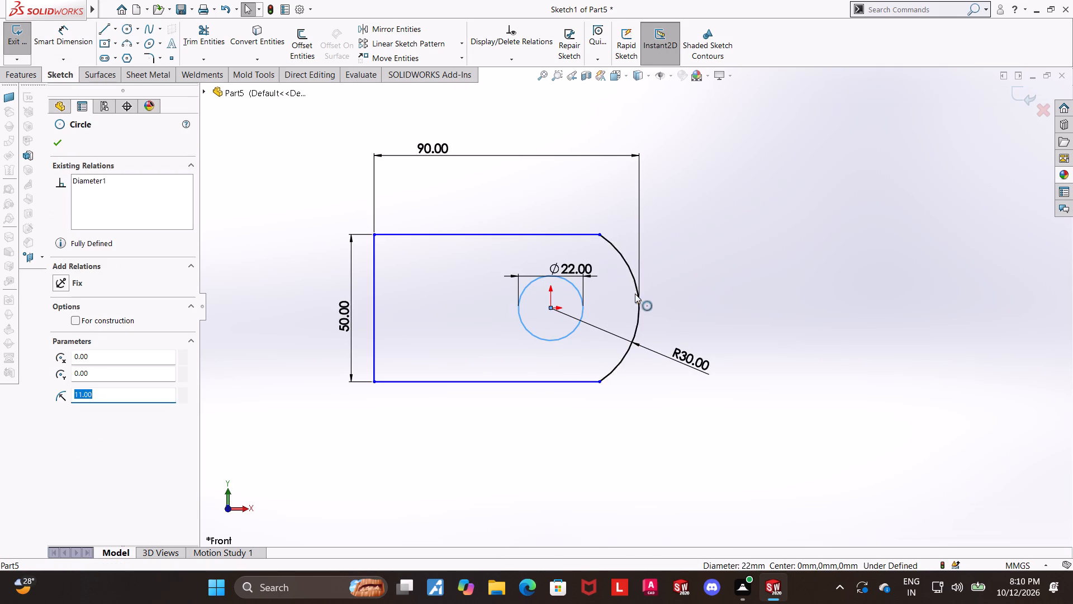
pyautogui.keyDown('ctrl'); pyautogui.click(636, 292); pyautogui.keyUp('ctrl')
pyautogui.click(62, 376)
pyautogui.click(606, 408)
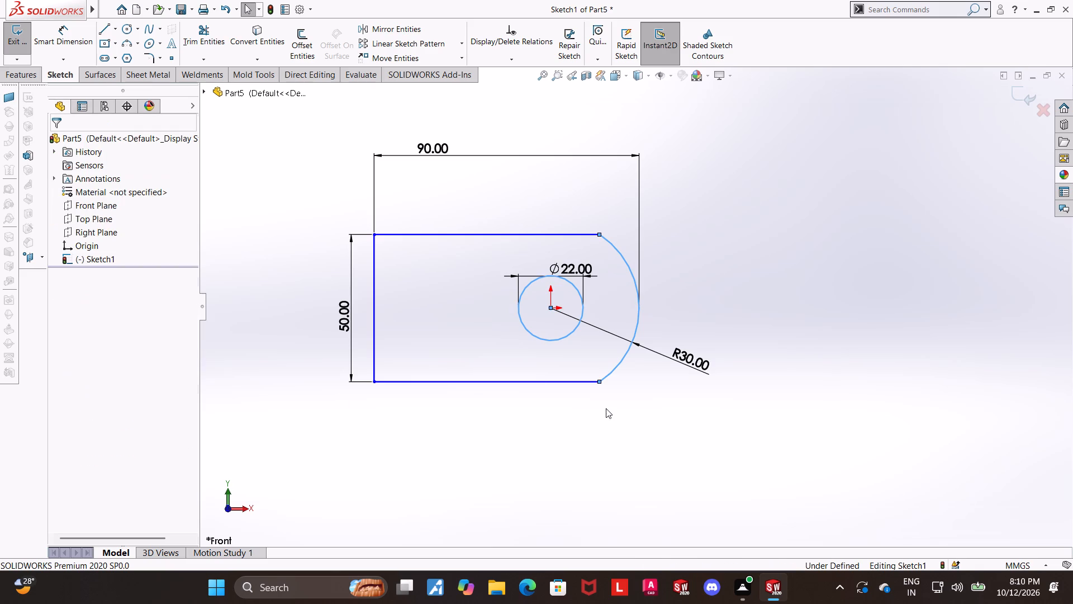
# Add a 65 mm dimension between the circle's centre and the left vertical line.
pyautogui.click(80, 40)
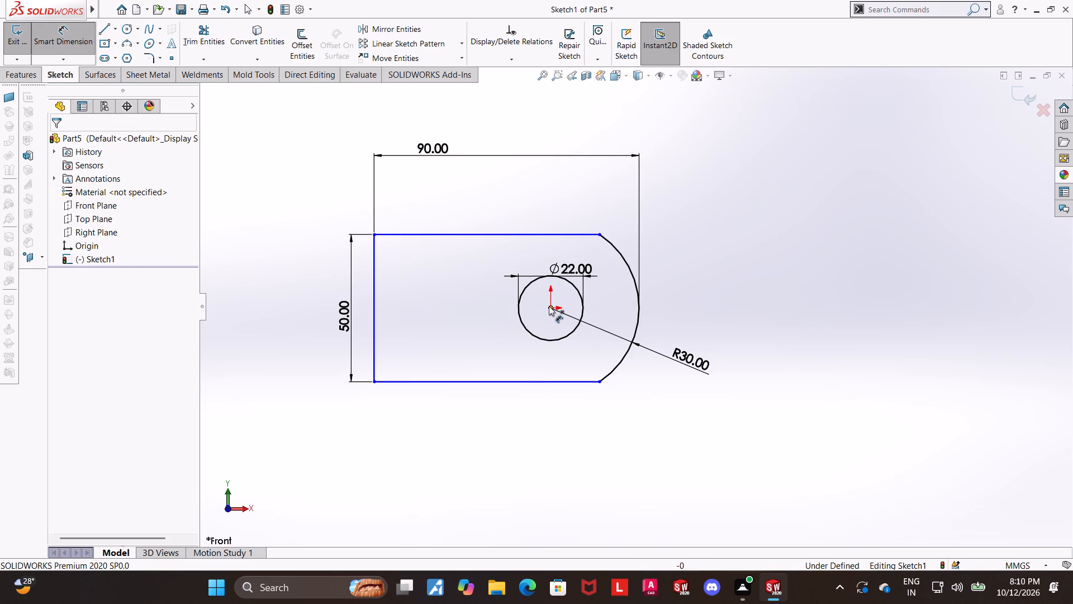
pyautogui.click(549, 306)
pyautogui.click(371, 326)
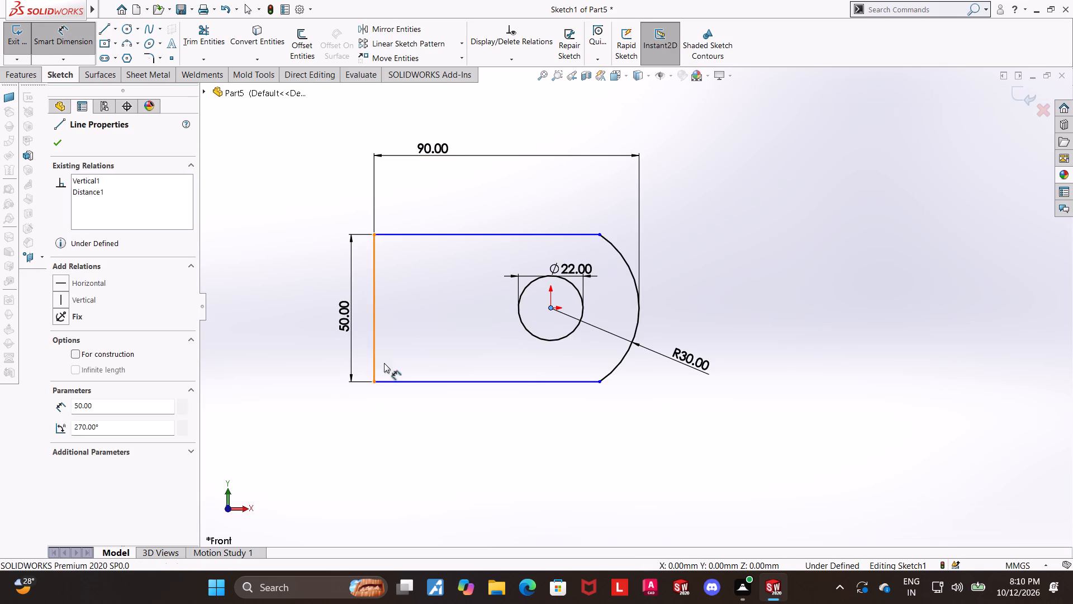
pyautogui.click(403, 408)
pyautogui.write('65')
pyautogui.press('Return')
pyautogui.press('Escape')
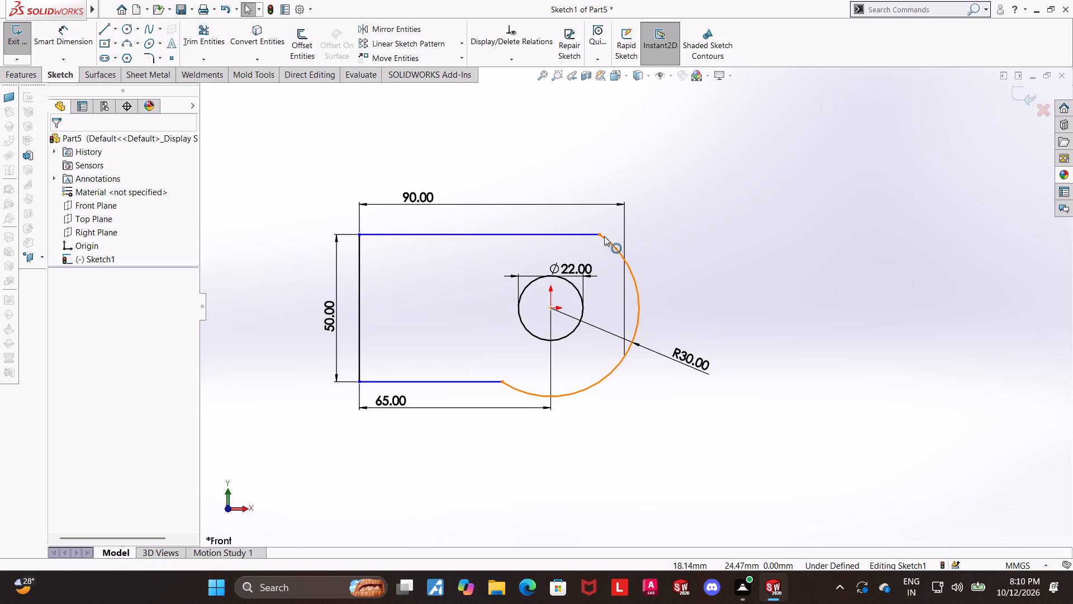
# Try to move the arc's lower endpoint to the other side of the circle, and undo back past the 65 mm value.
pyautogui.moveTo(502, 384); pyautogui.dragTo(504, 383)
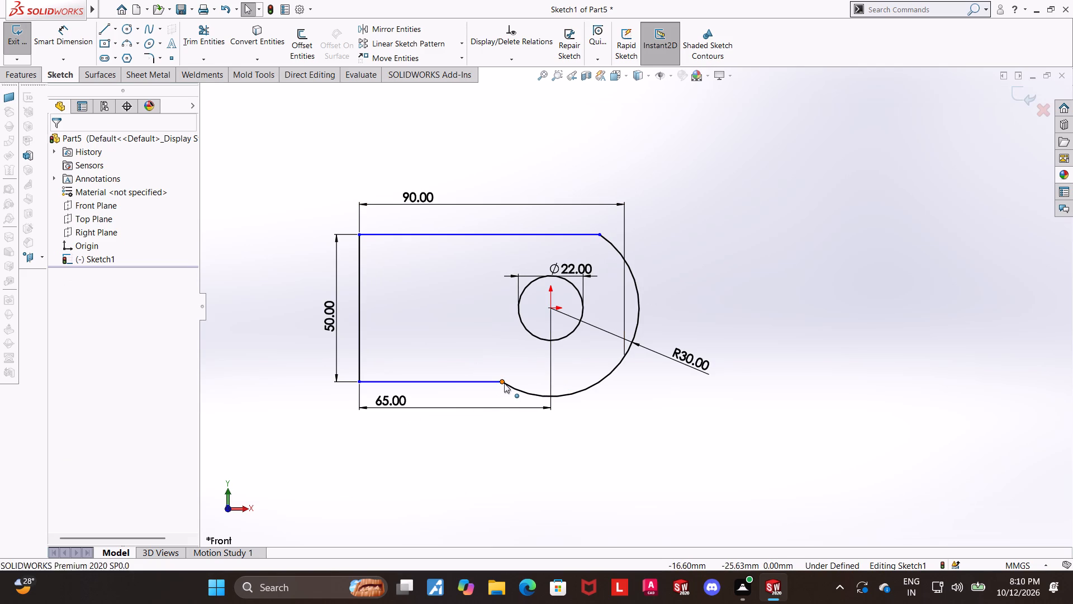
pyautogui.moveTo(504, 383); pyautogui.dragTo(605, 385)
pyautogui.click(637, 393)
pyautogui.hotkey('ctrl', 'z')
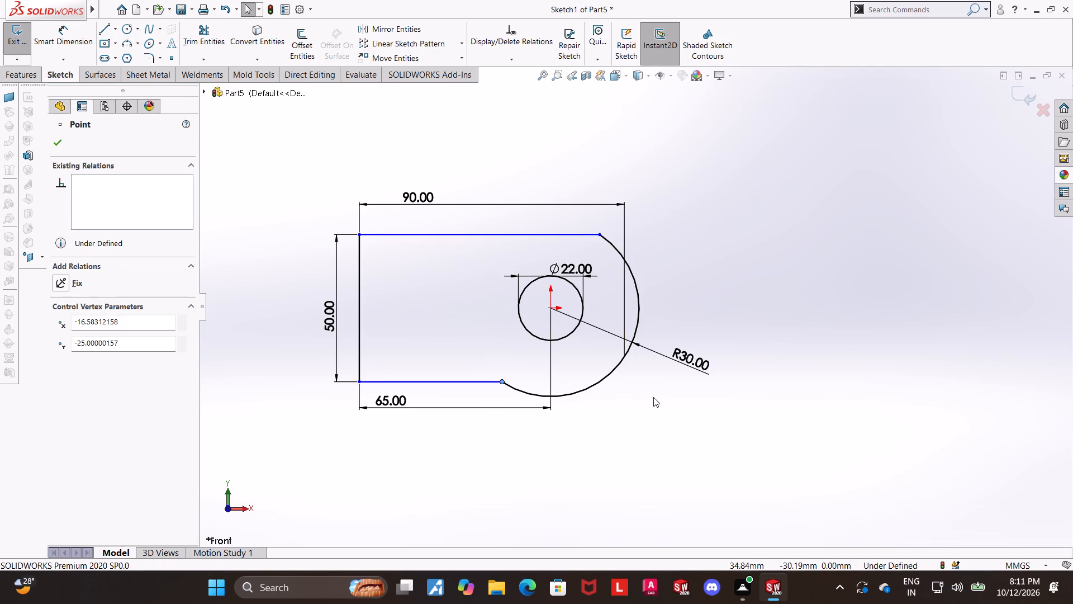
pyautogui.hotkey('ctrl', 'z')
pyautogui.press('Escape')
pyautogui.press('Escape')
# Trim away the R30 end arc.
pyautogui.click(183, 34)
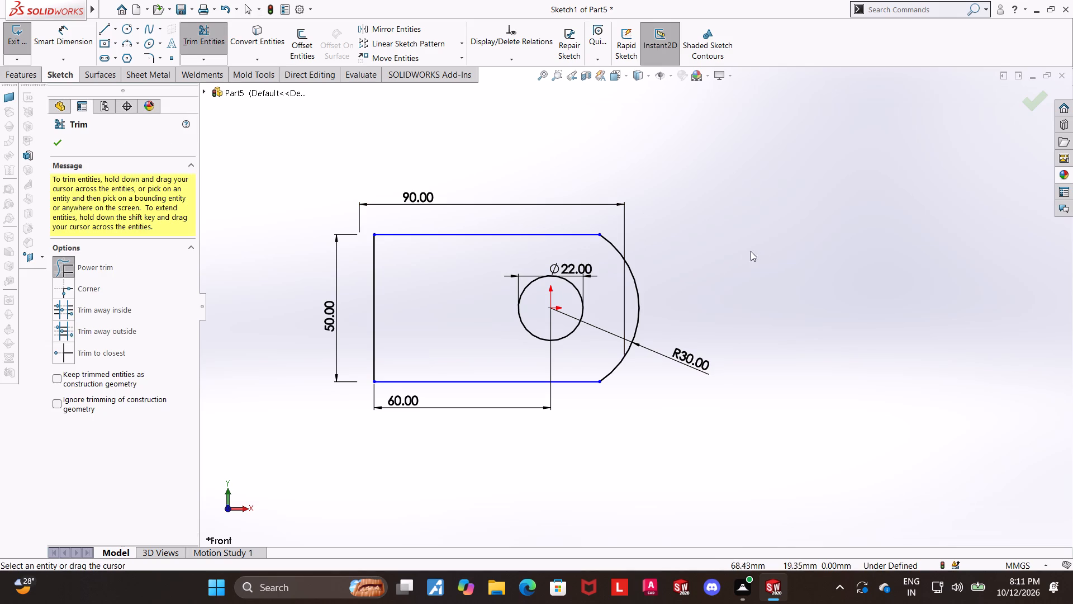
pyautogui.moveTo(680, 271); pyautogui.dragTo(631, 290)
pyautogui.press('Escape')
pyautogui.press('Escape')
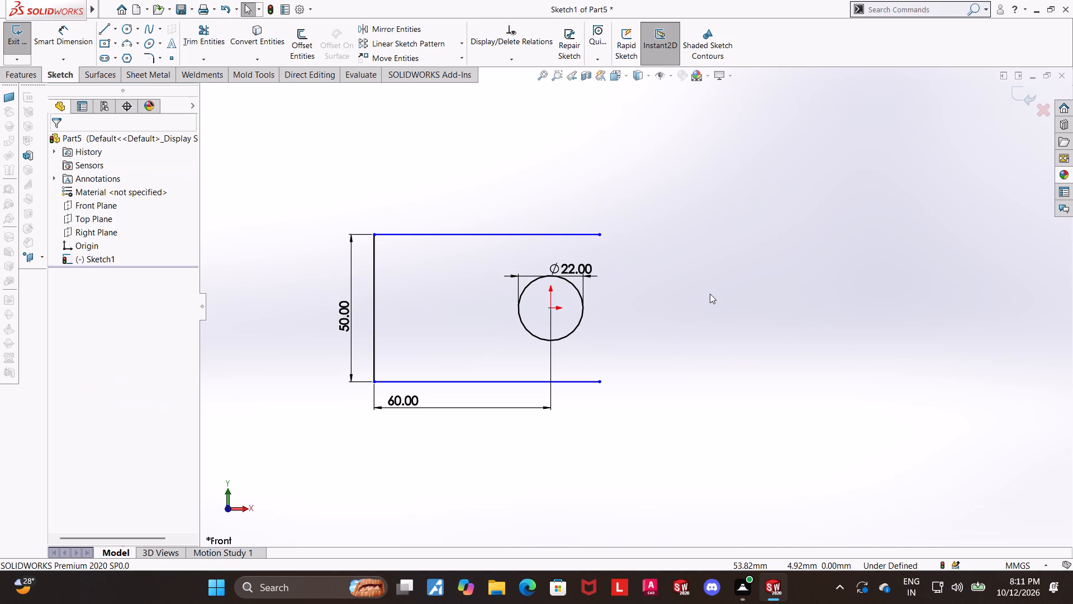
# Set the distance between the circle's centre and the left vertical line to 65 mm.
pyautogui.doubleClick(415, 397)
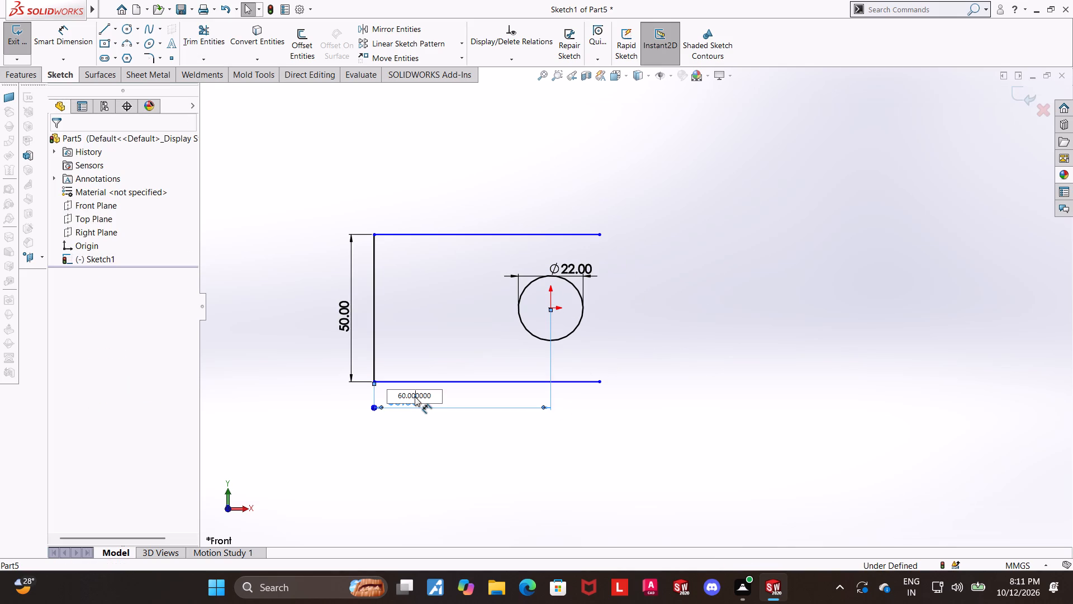
pyautogui.moveTo(432, 399); pyautogui.dragTo(352, 407)
pyautogui.write('65')
pyautogui.press('Return')
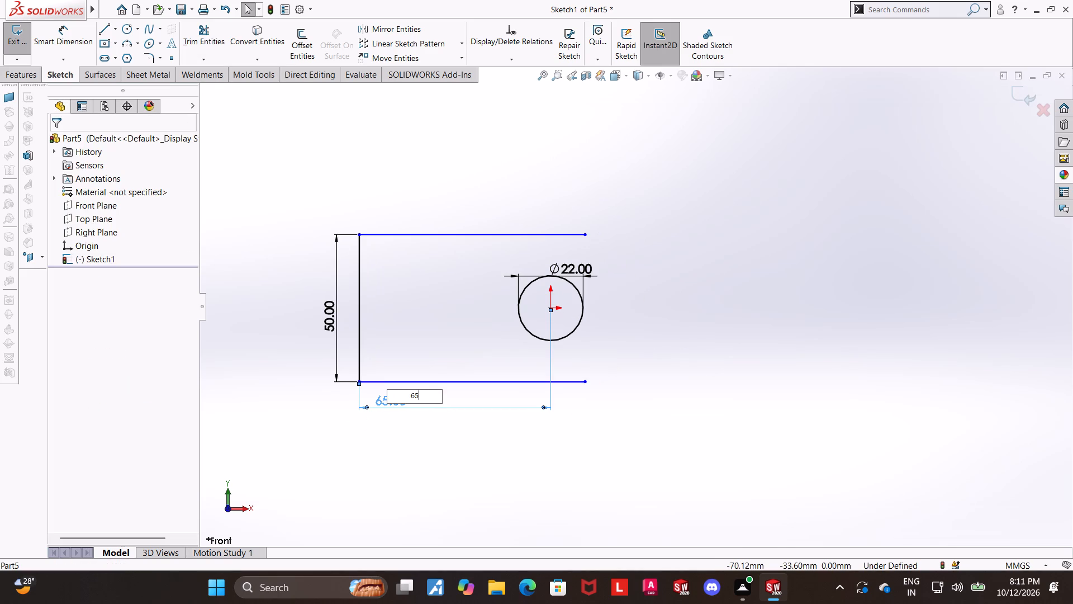
pyautogui.press('Escape')
pyautogui.press('Escape')
pyautogui.press('Escape')
pyautogui.click(692, 324)
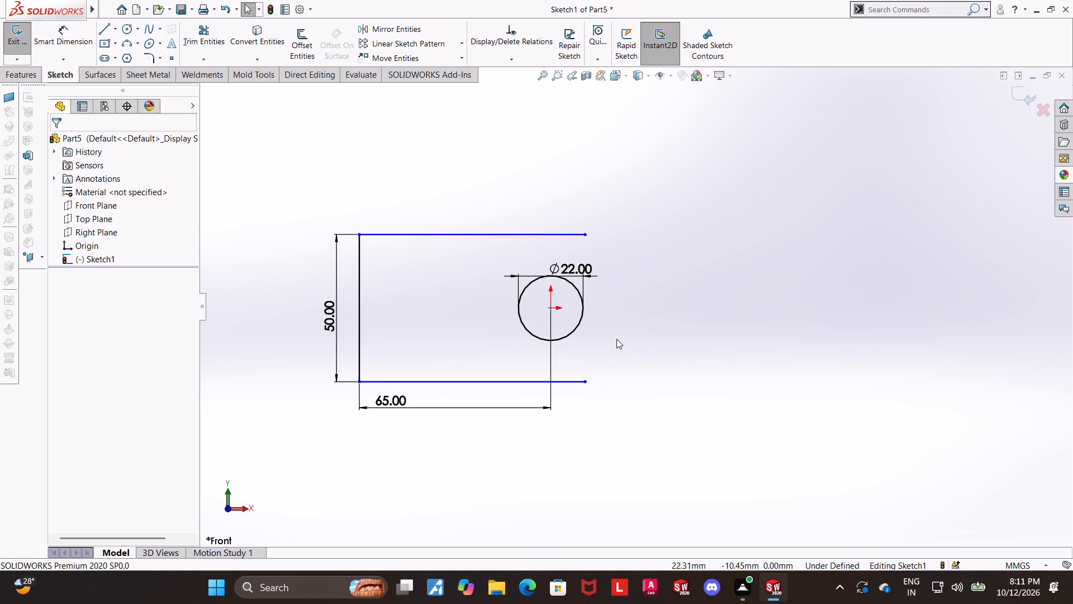
# Sketch a three-point arc of about 31.5 mm radius joining the open ends of the upper and lower horizontal lines.
pyautogui.click(127, 46)
pyautogui.click(586, 233)
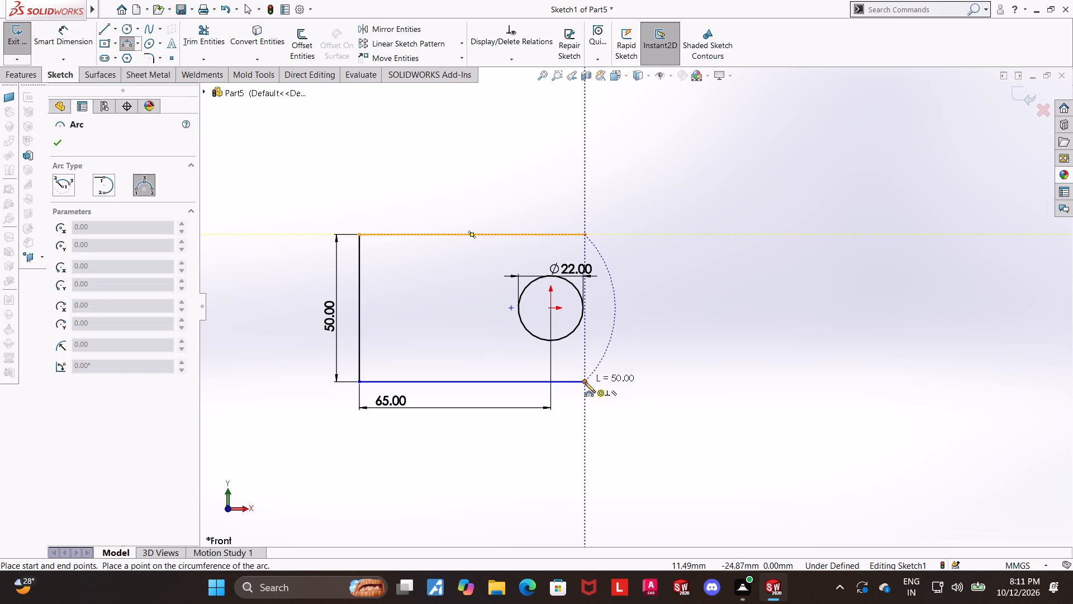
pyautogui.click(585, 382)
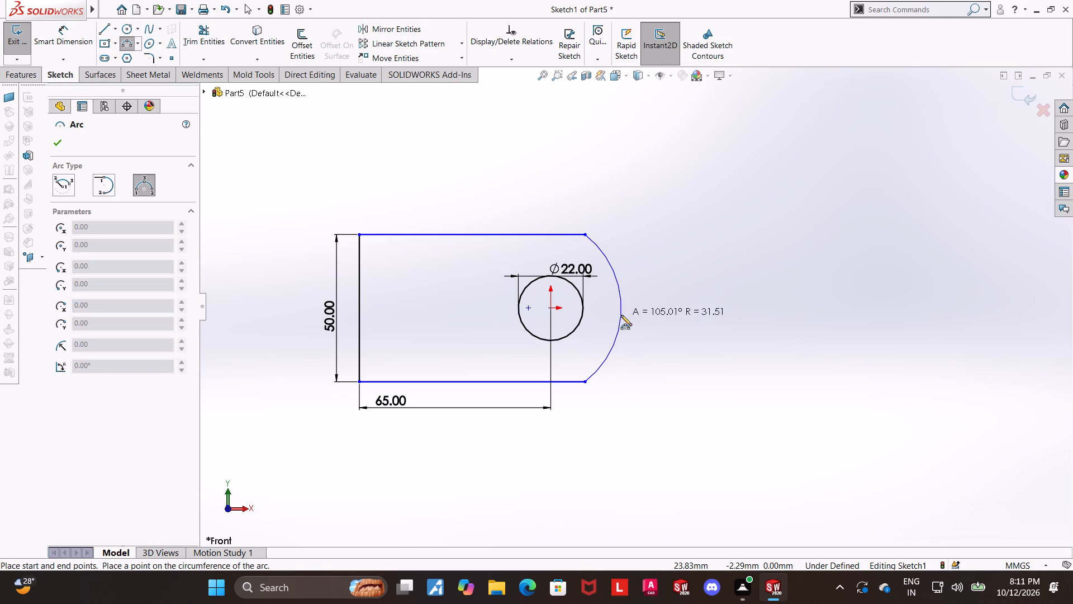
pyautogui.click(621, 315)
pyautogui.press('Escape')
pyautogui.press('Escape')
pyautogui.press('Escape')
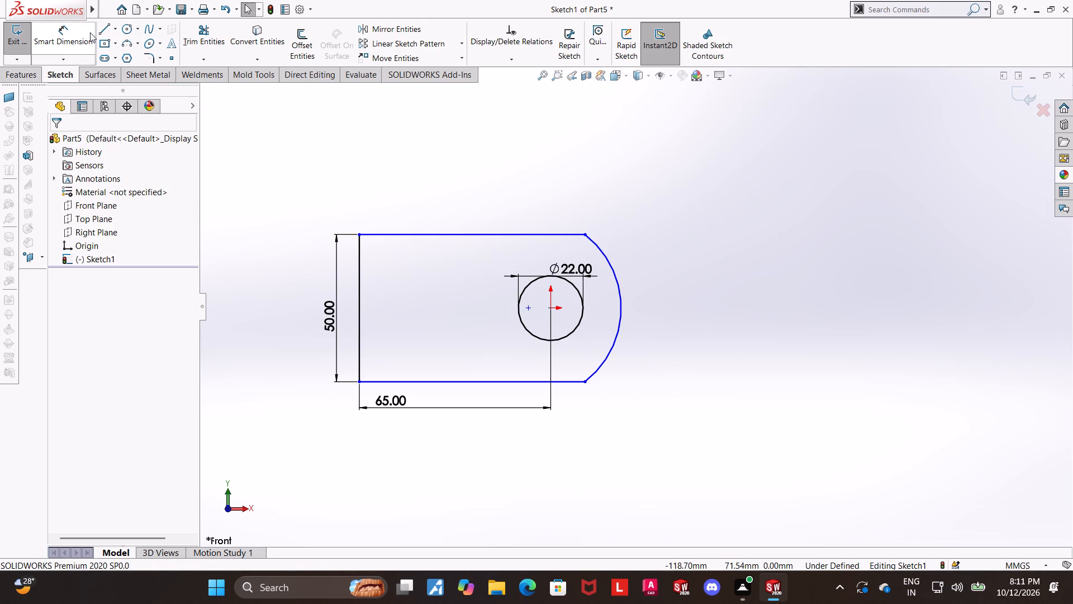
# Dimension the overall length from the left vertical line to the arc's outermost point as 90 mm.
pyautogui.click(80, 32)
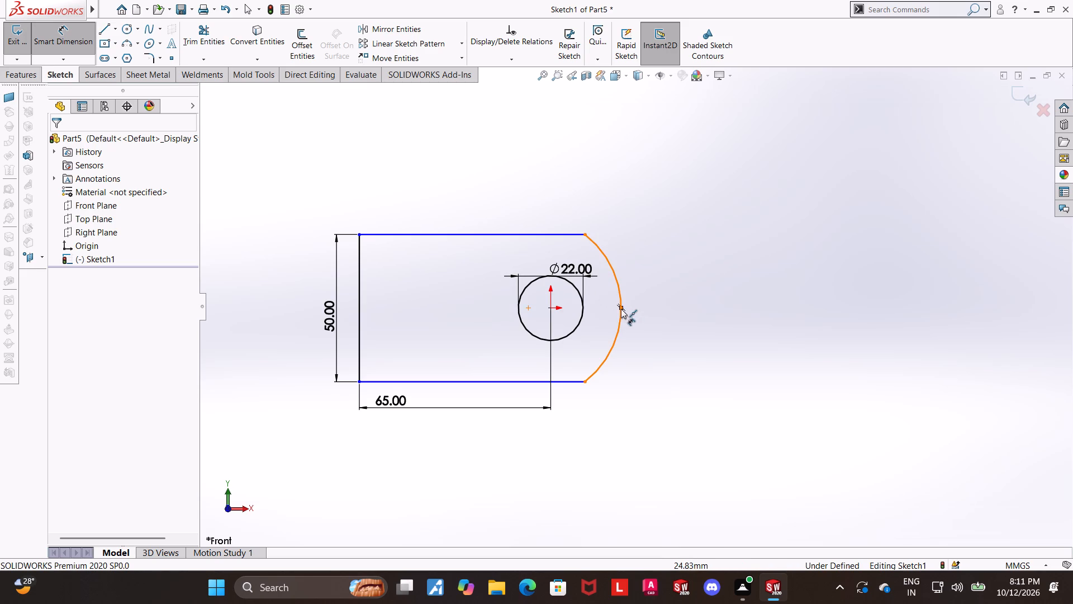
pyautogui.click(621, 309)
pyautogui.click(360, 308)
pyautogui.click(411, 207)
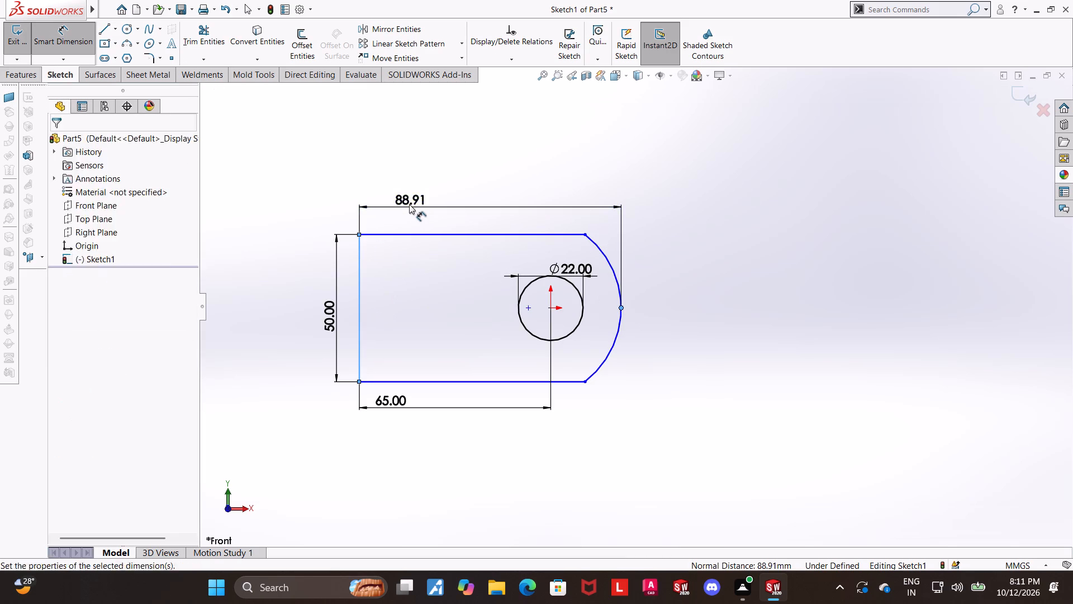
pyautogui.write('90')
pyautogui.press('Return')
pyautogui.press('Escape')
pyautogui.press('Escape')
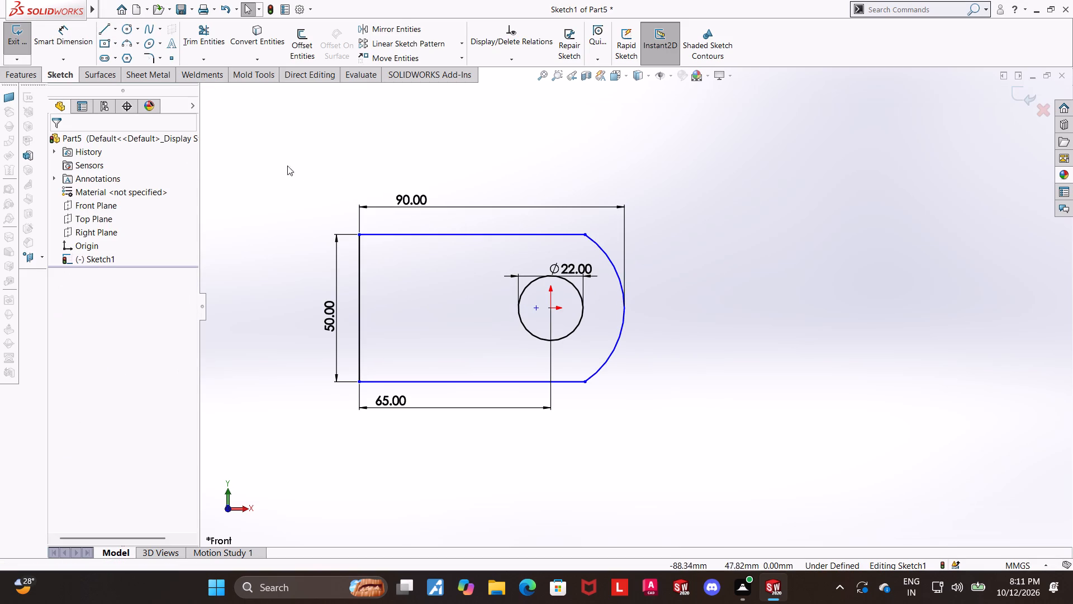
# Add an R30 radius dimension to the new end arc.
pyautogui.click(54, 31)
pyautogui.click(618, 347)
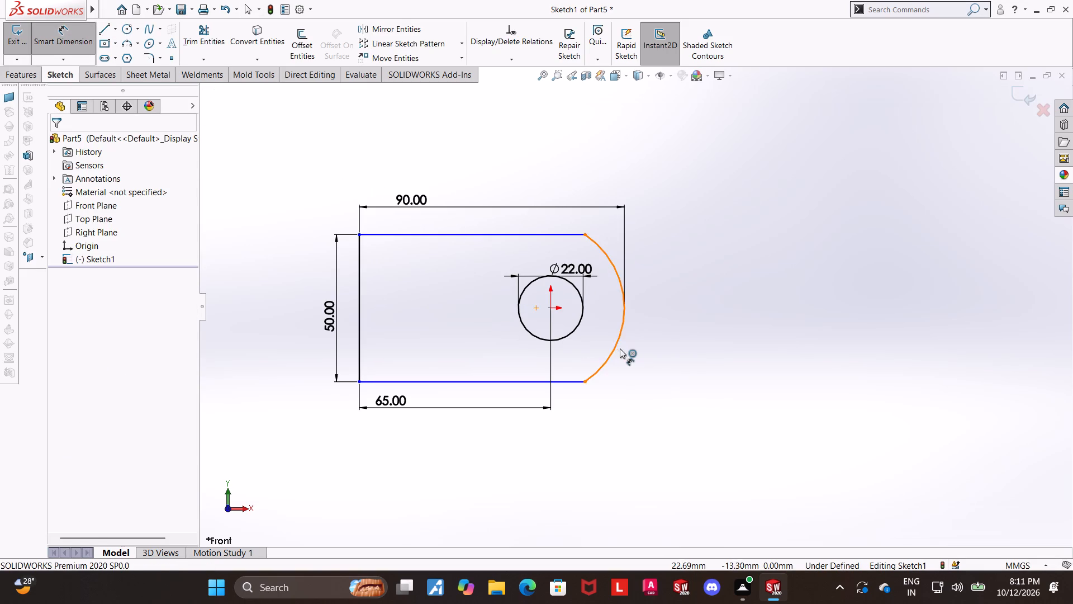
pyautogui.click(641, 358)
pyautogui.click(591, 345)
pyautogui.click(769, 343)
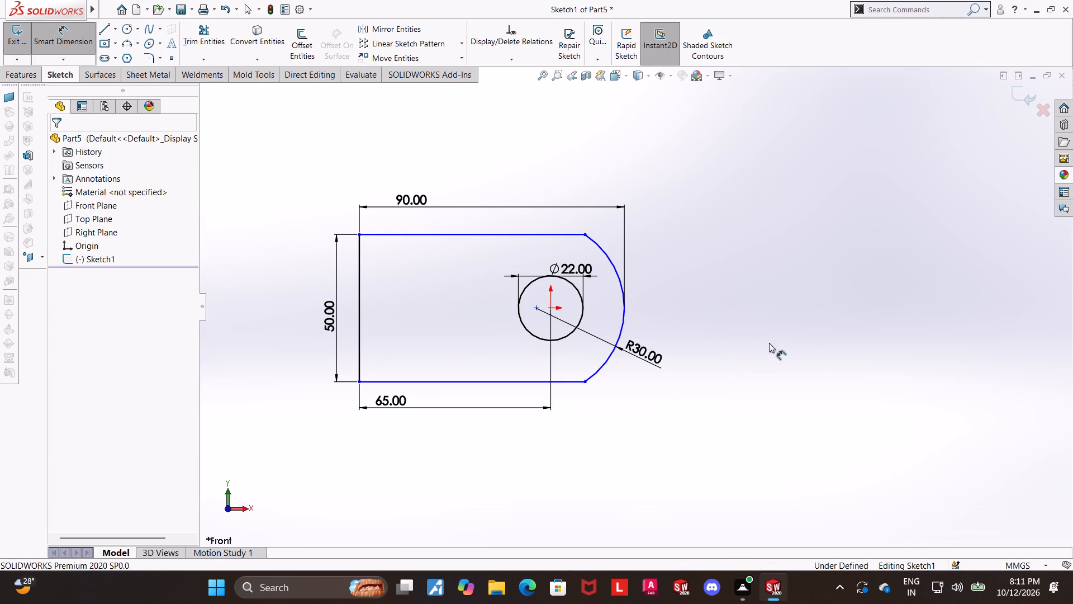
pyautogui.press('Escape')
pyautogui.press('Escape')
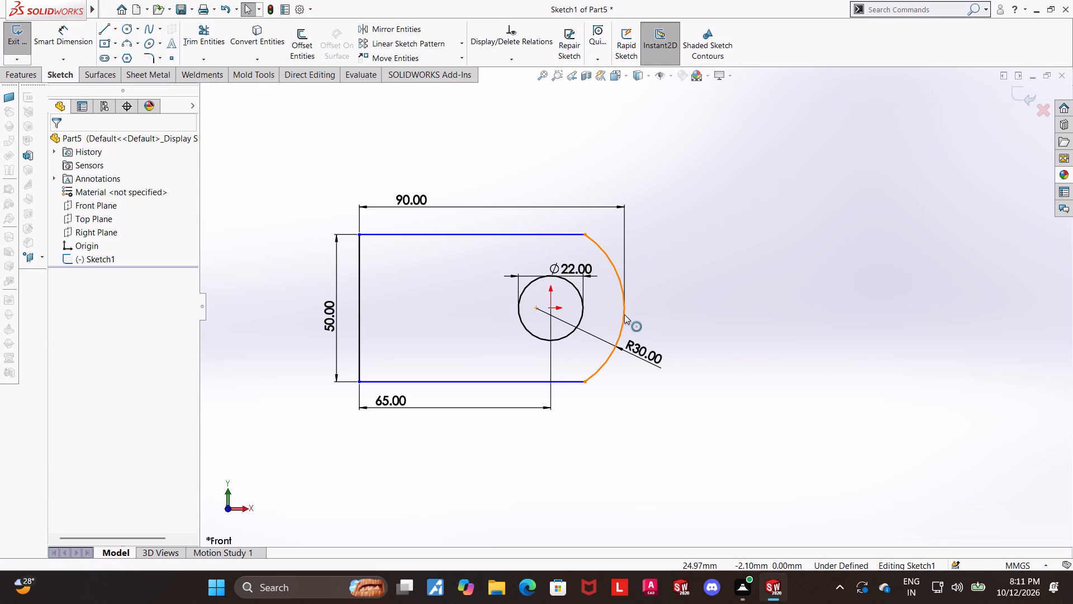
# Add a Horizontal relation between the arc's centre and the circle's centre at the origin.
pyautogui.keyDown('ctrl'); pyautogui.click(550, 310); pyautogui.keyUp('ctrl')
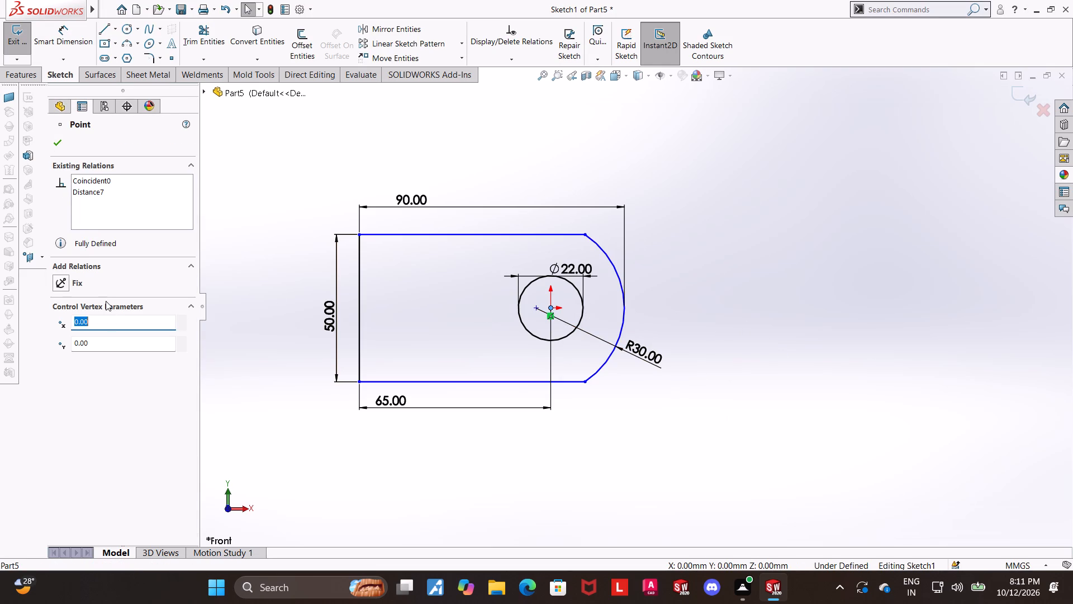
pyautogui.press('Escape')
pyautogui.press('Escape')
pyautogui.press('Escape')
pyautogui.click(535, 307)
pyautogui.keyDown('ctrl'); pyautogui.click(549, 308); pyautogui.keyUp('ctrl')
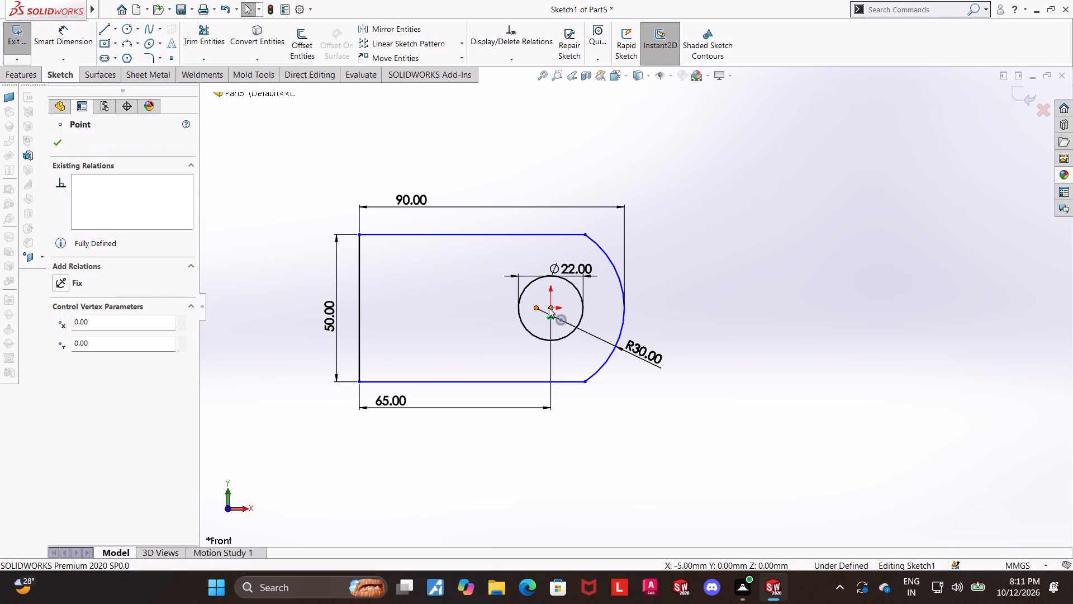
pyautogui.click(67, 340)
pyautogui.click(850, 308)
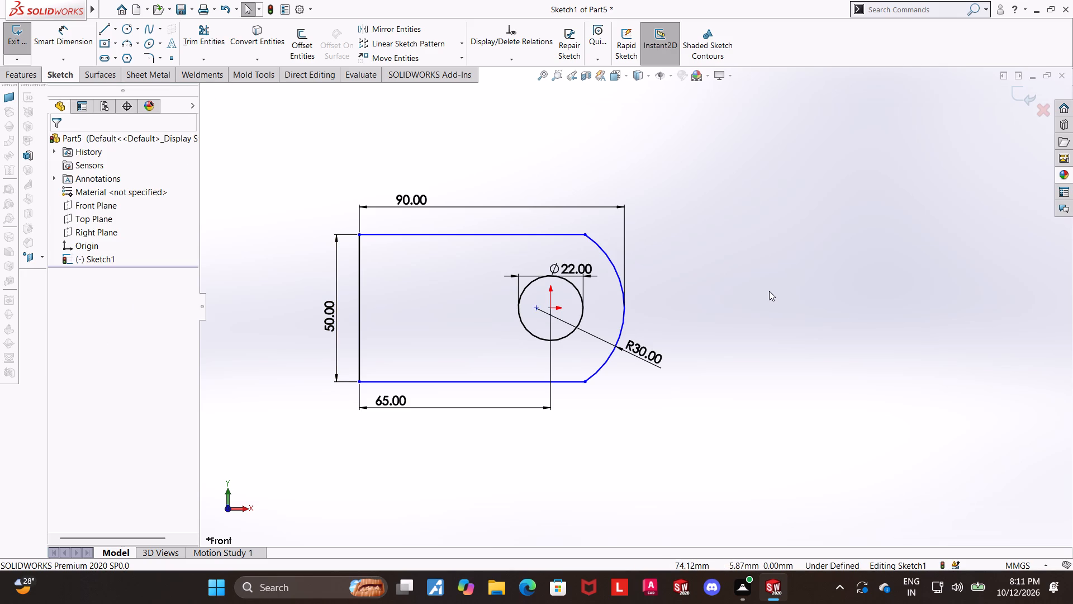
pyautogui.press('Escape')
pyautogui.press('Escape')
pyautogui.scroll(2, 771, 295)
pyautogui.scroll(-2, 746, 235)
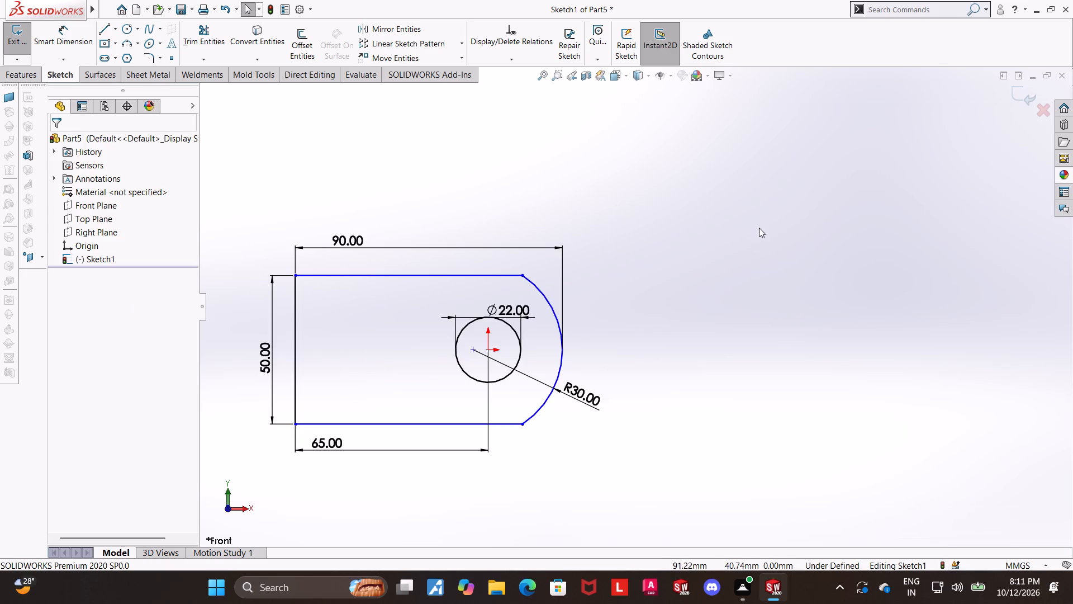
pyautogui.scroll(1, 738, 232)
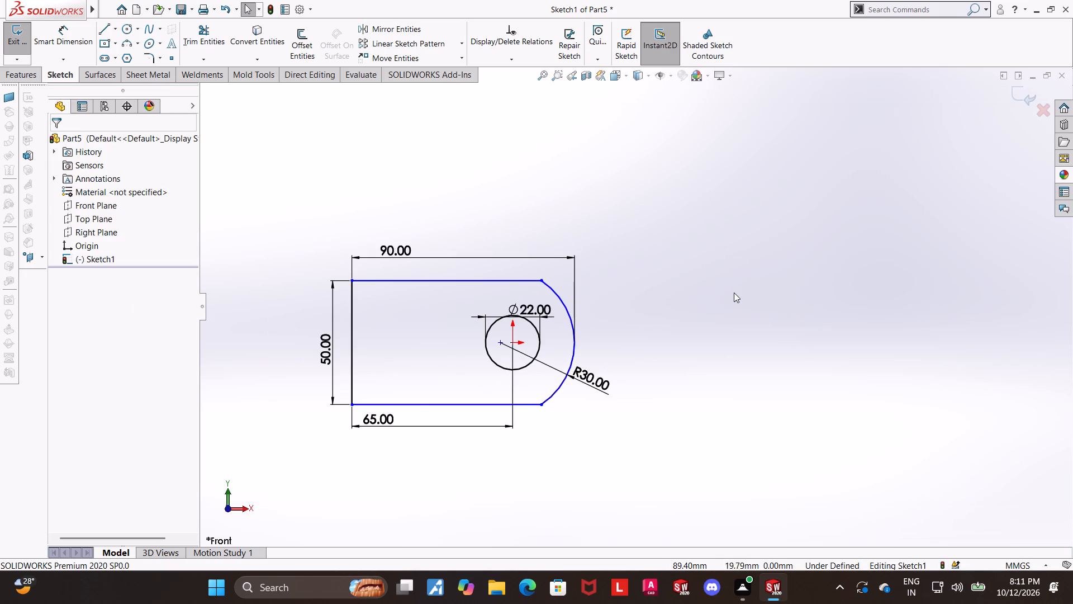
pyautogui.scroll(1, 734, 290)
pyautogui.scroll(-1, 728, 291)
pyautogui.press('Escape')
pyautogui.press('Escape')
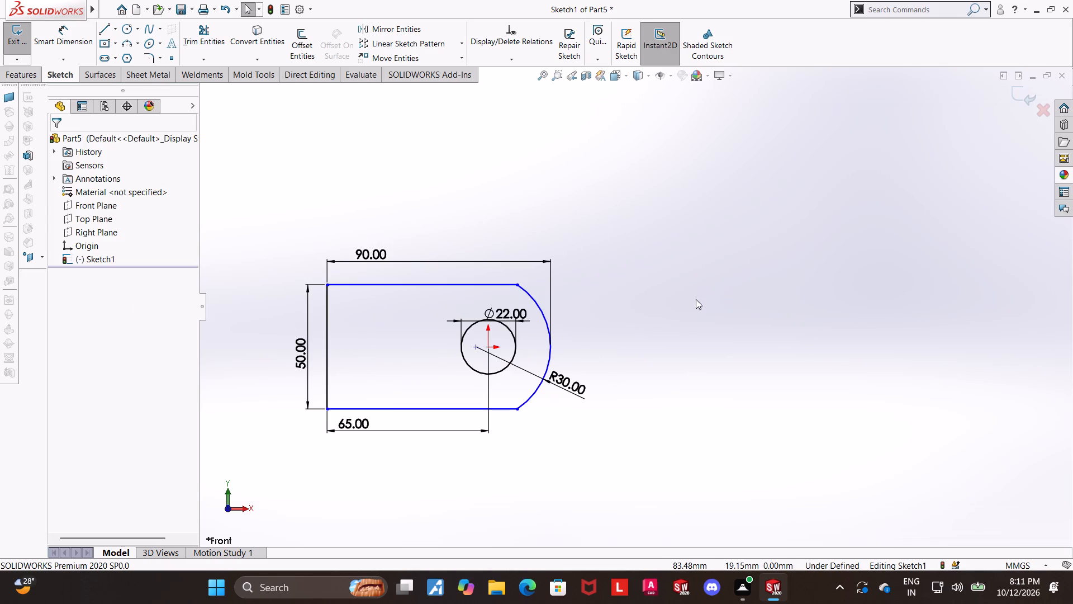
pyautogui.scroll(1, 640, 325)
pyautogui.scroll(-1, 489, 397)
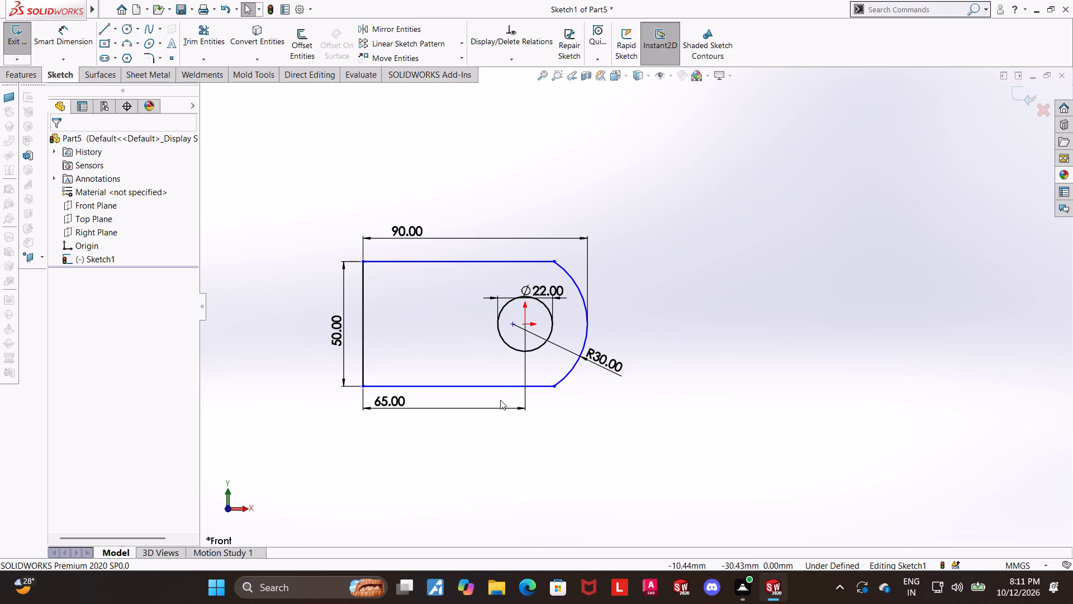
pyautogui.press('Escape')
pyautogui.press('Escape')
# Add a Vertical relation between the upper and lower endpoints of the R30 end arc.
pyautogui.click(554, 263)
pyautogui.keyDown('ctrl'); pyautogui.click(557, 389); pyautogui.keyUp('ctrl')
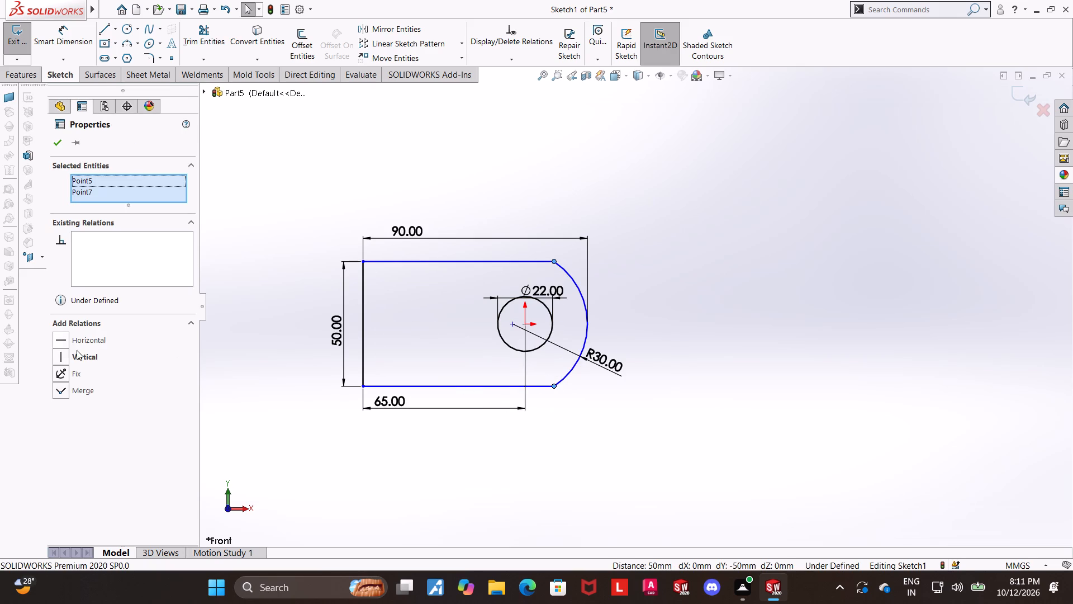
pyautogui.click(67, 354)
pyautogui.click(876, 354)
pyautogui.scroll(1, 812, 349)
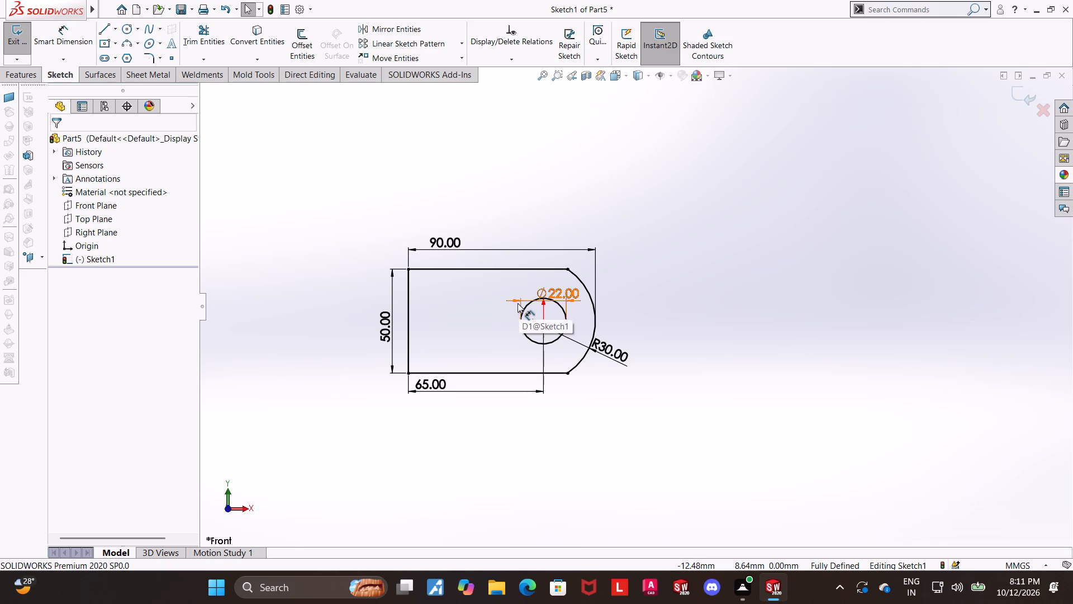
pyautogui.press('Escape')
pyautogui.press('Escape')
# Sketch a circle of about 7.9 mm radius inside the outline, near its lower-left corner.
pyautogui.click(125, 30)
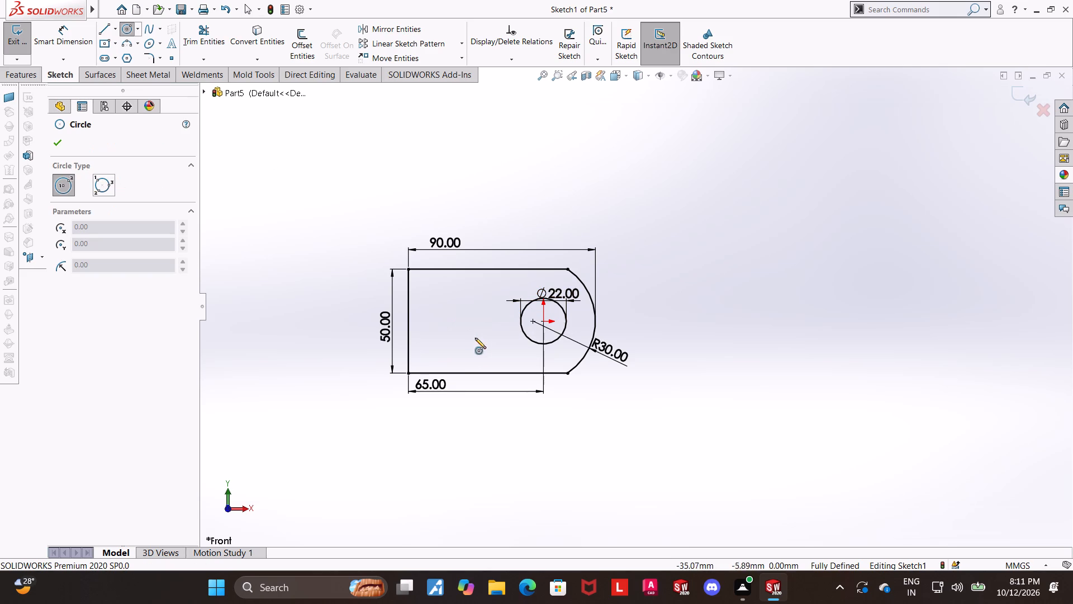
pyautogui.click(440, 343)
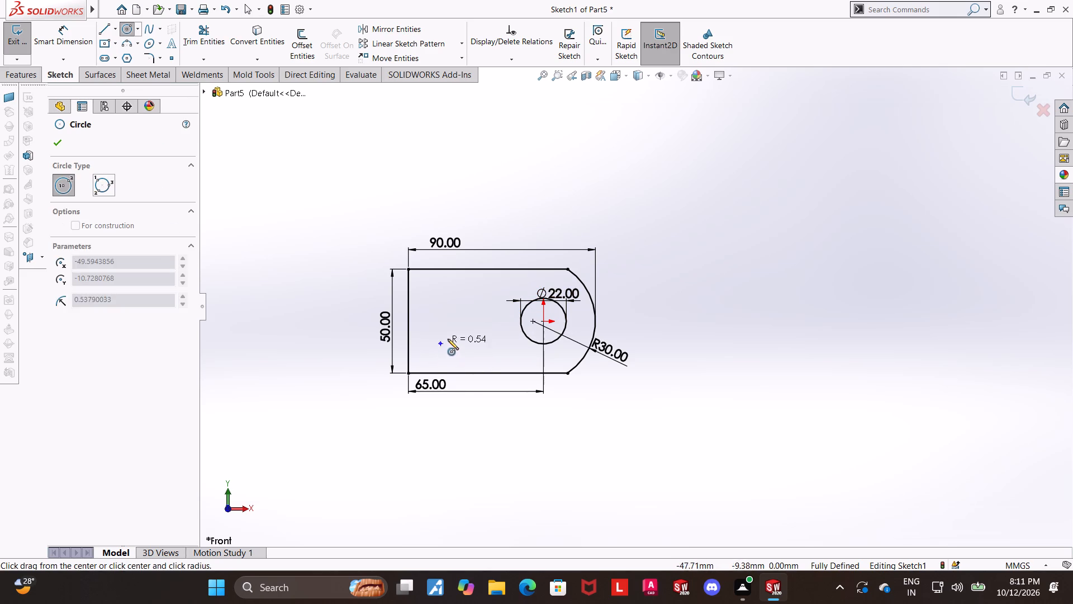
pyautogui.click(455, 336)
pyautogui.press('Escape')
# Dimension the new small circle's diameter as 5 mm.
pyautogui.click(73, 27)
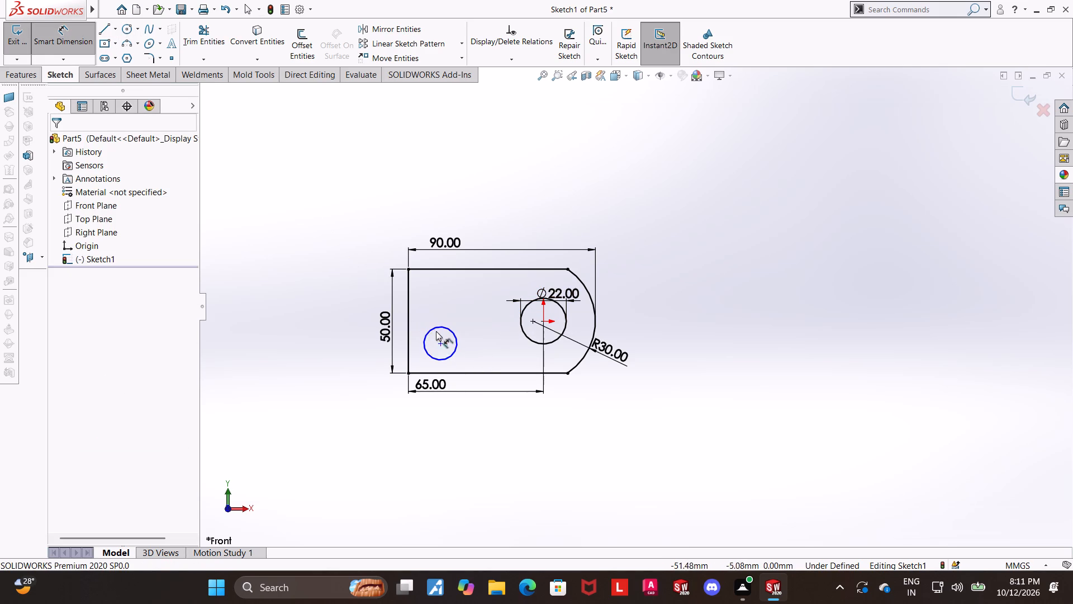
pyautogui.click(435, 330)
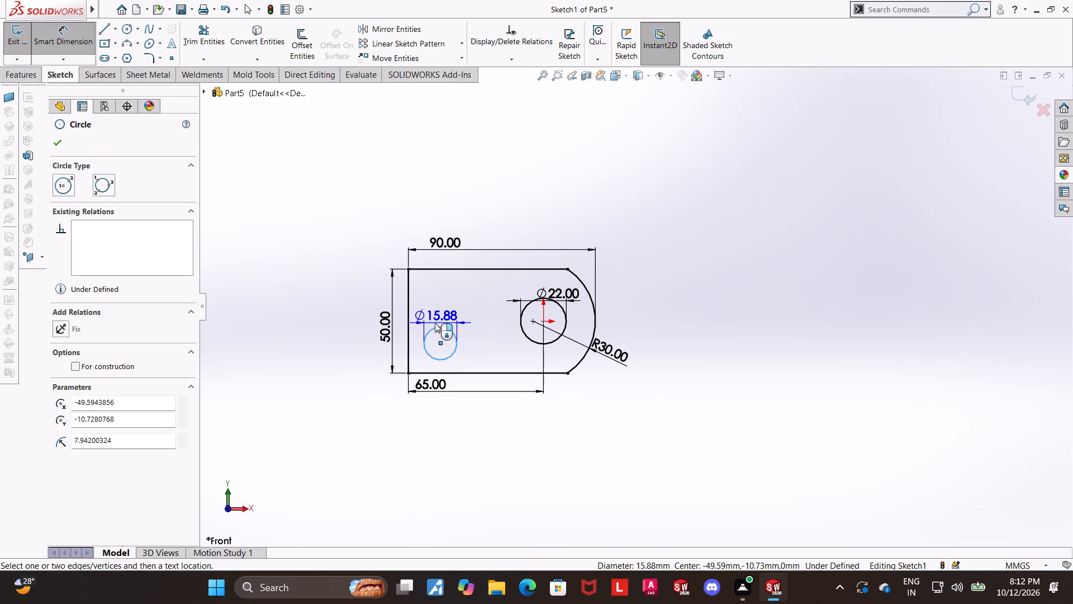
pyautogui.click(435, 323)
pyautogui.press('5')
pyautogui.press('Return')
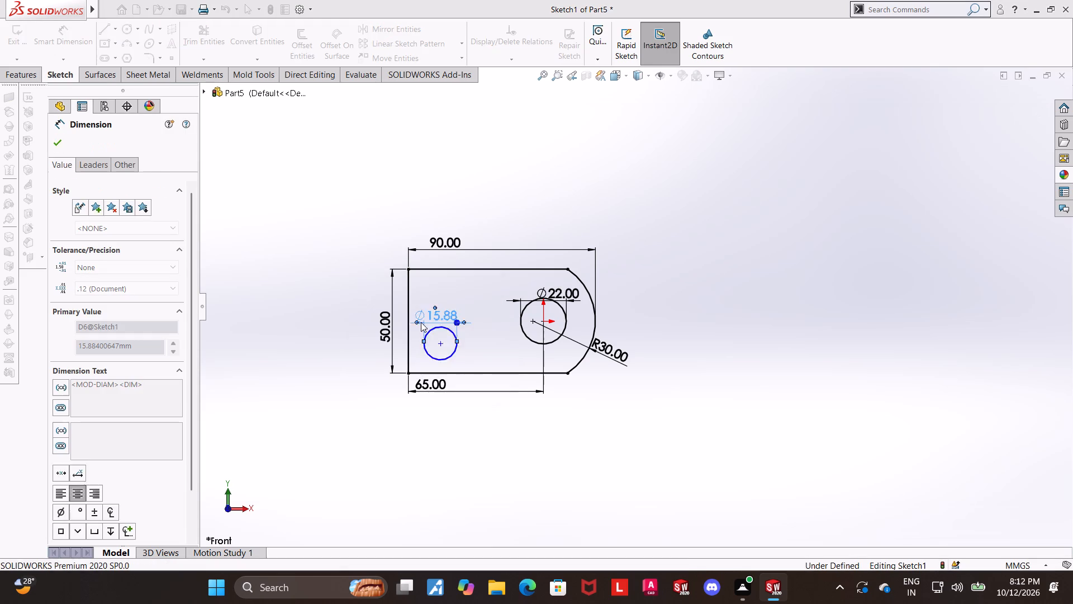
pyautogui.press('Escape')
pyautogui.press('Escape')
# Dimension the small circle's centre 17.5 mm above the outline's lower horizontal line.
pyautogui.scroll(2, 526, 374)
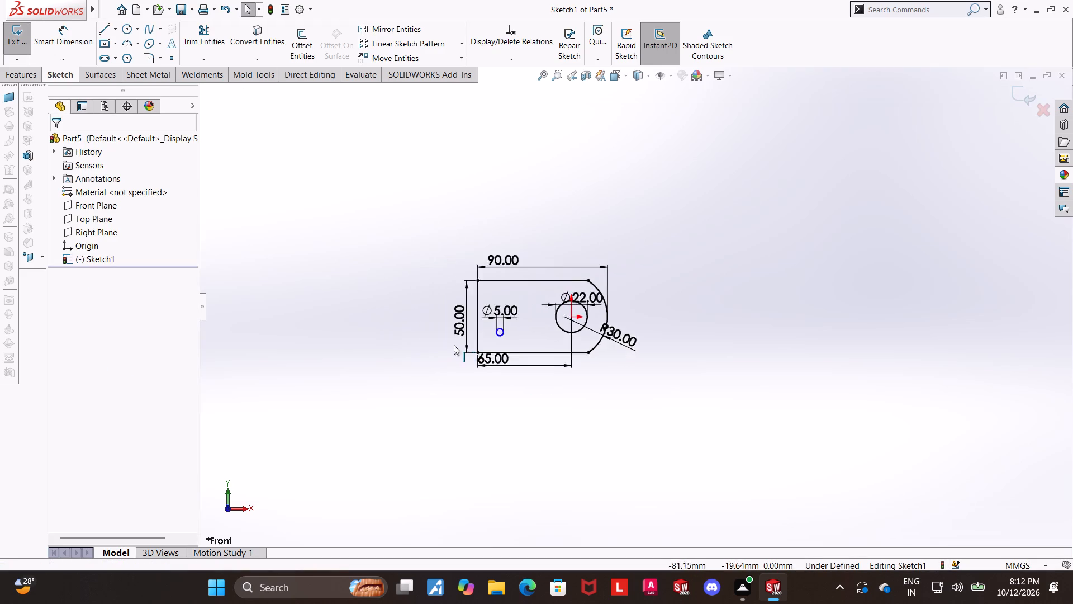
pyautogui.scroll(-3, 471, 345)
pyautogui.scroll(-2, 576, 322)
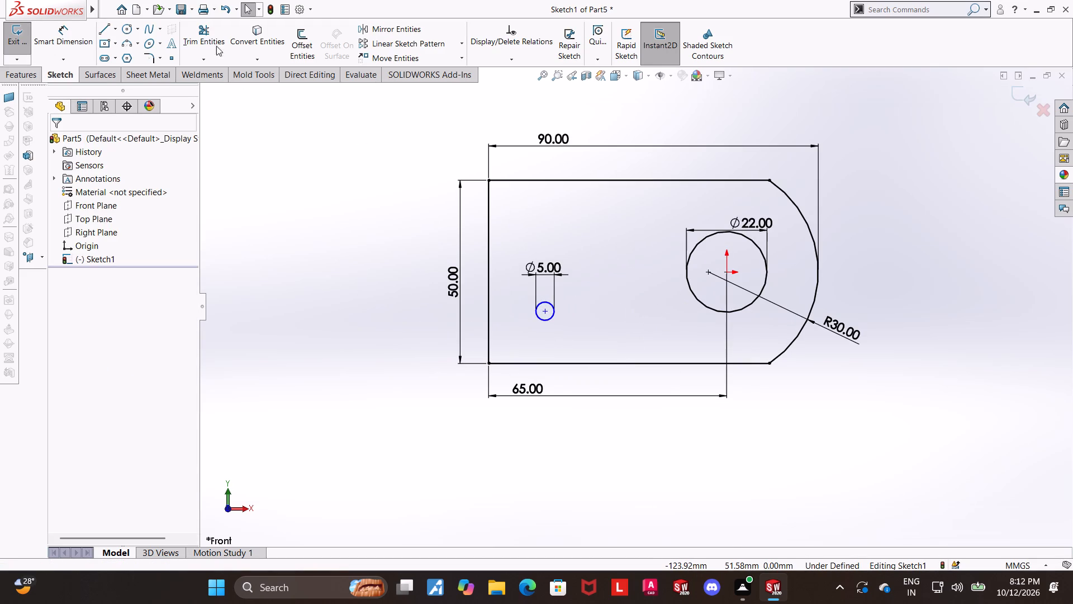
pyautogui.click(78, 29)
pyautogui.click(545, 314)
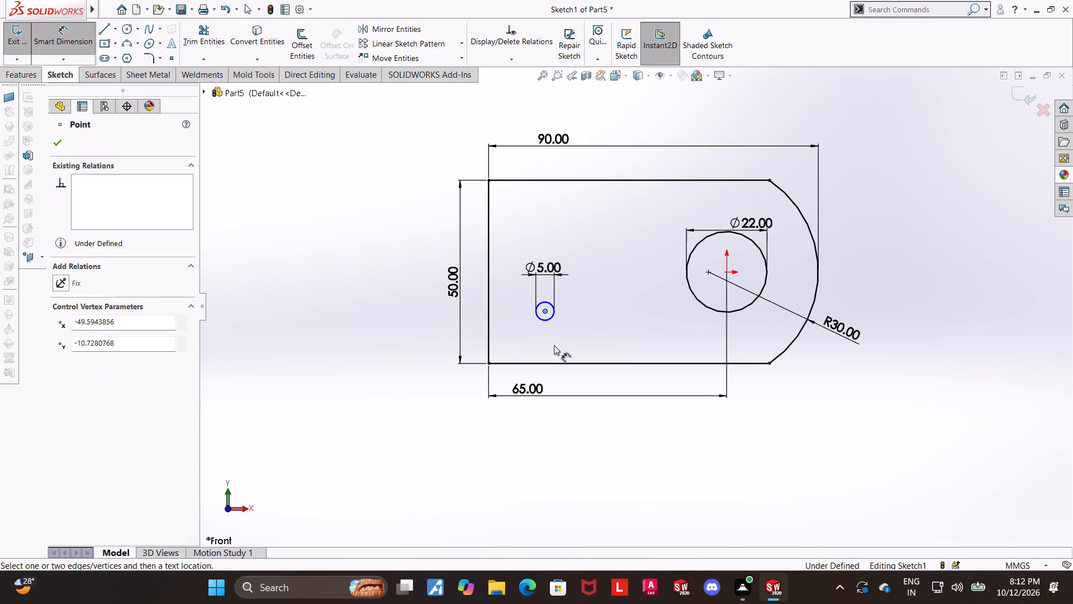
pyautogui.click(556, 361)
pyautogui.click(570, 342)
pyautogui.write('17.5')
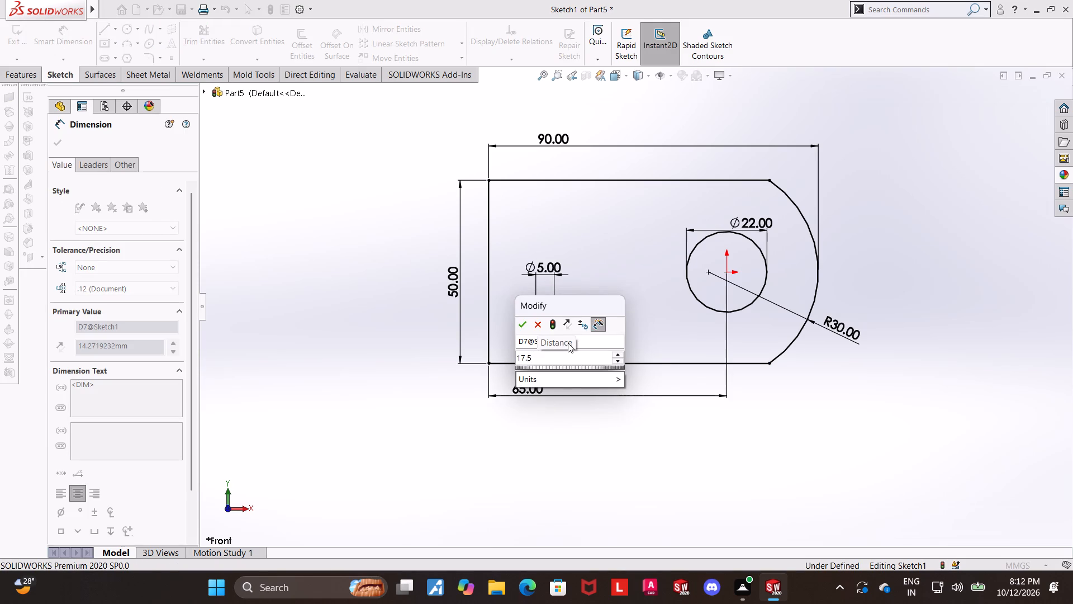
pyautogui.press('Return')
pyautogui.press('Escape')
pyautogui.press('Escape')
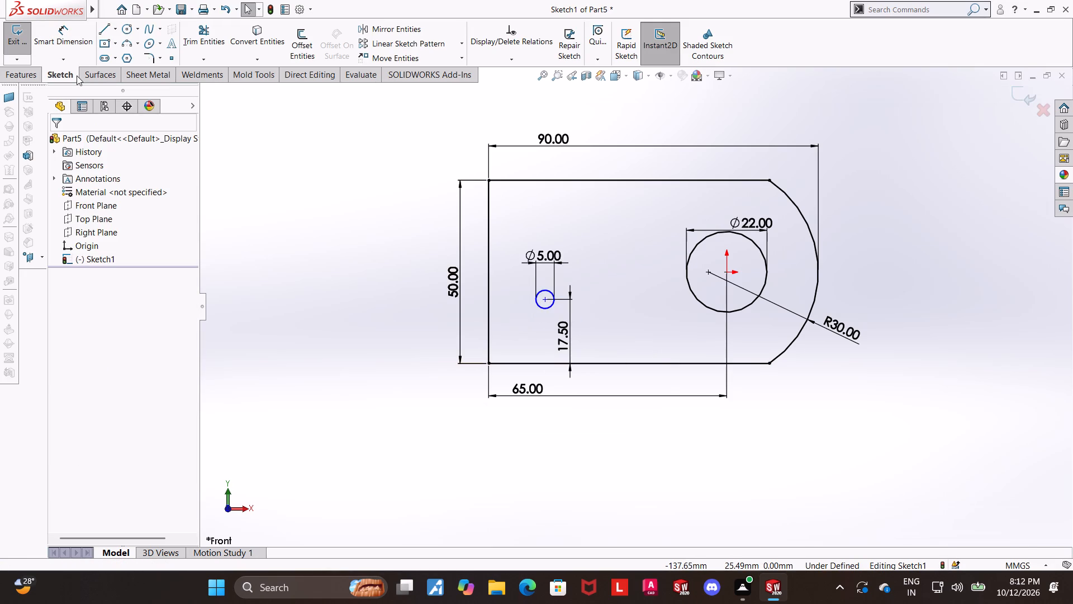
# Dimension the small circle's centre 25 mm from the outline's left vertical line.
pyautogui.click(75, 45)
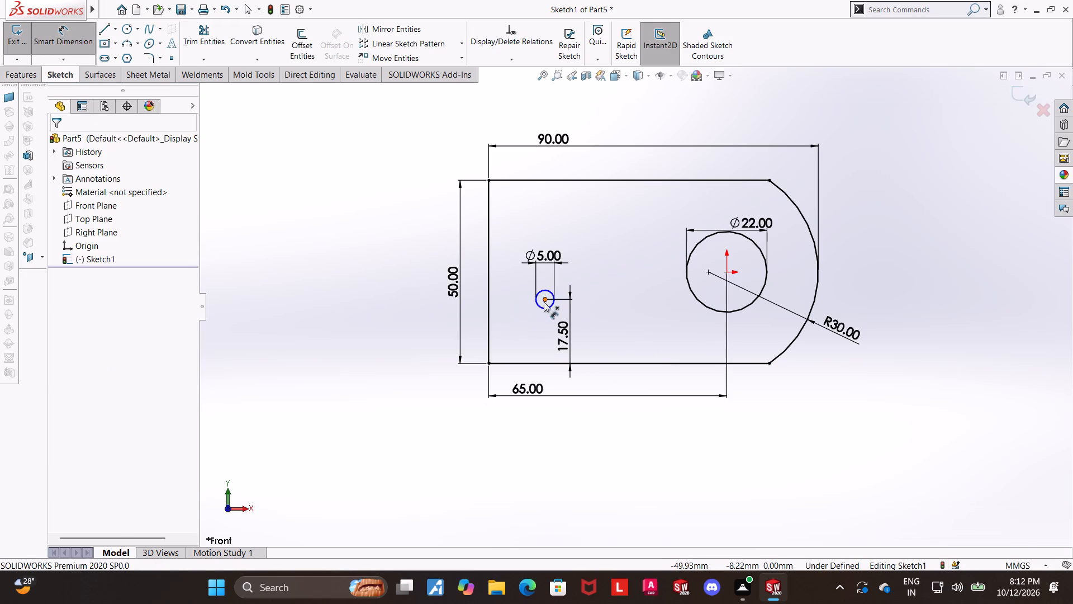
pyautogui.click(544, 302)
pyautogui.click(490, 299)
pyautogui.click(497, 323)
pyautogui.press('2')
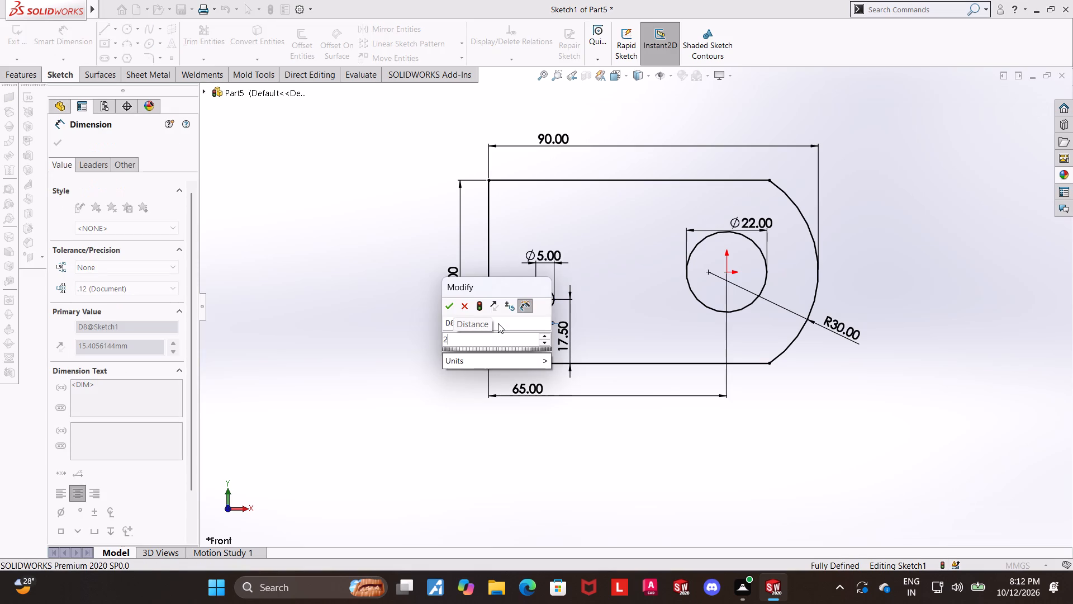
pyautogui.press('5')
pyautogui.press('Return')
pyautogui.press('Escape')
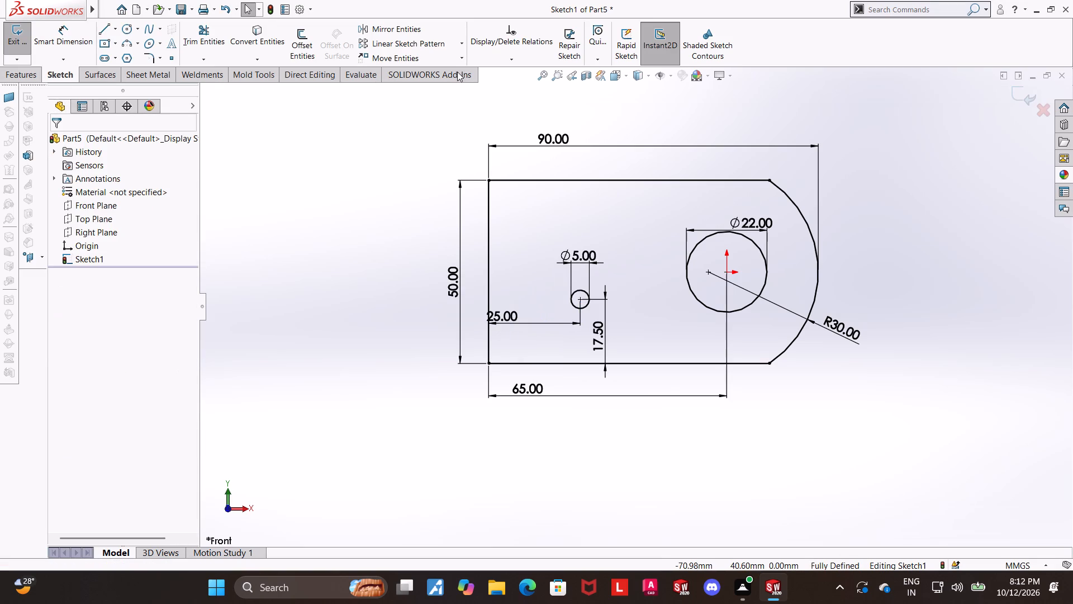
# Exit the completed Front Plane profile sketch.
pyautogui.scroll(1, 547, 96)
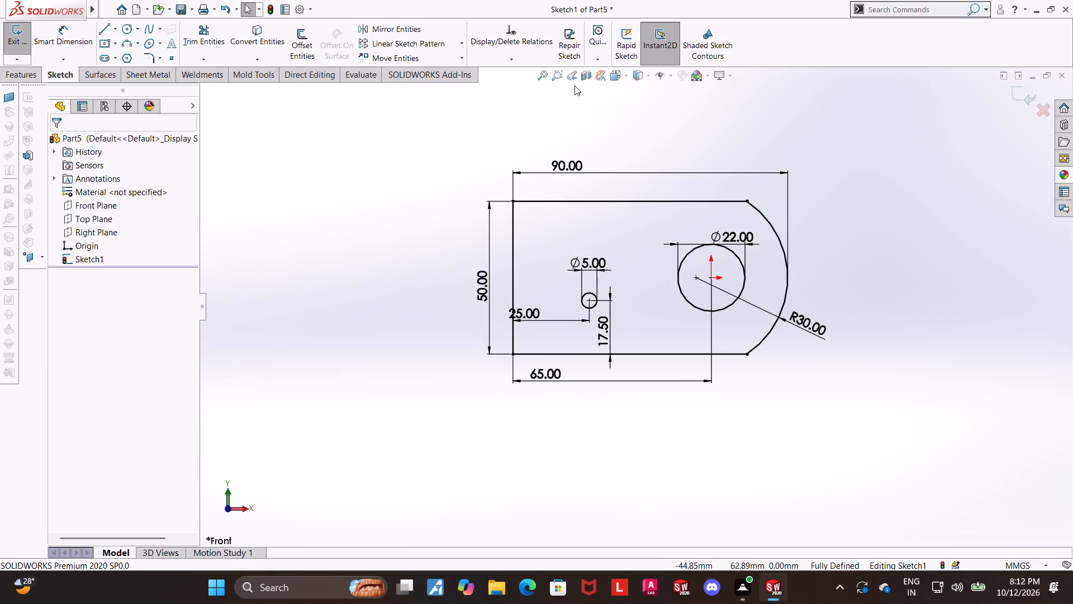
pyautogui.scroll(2, 575, 86)
pyautogui.scroll(-1, 634, 99)
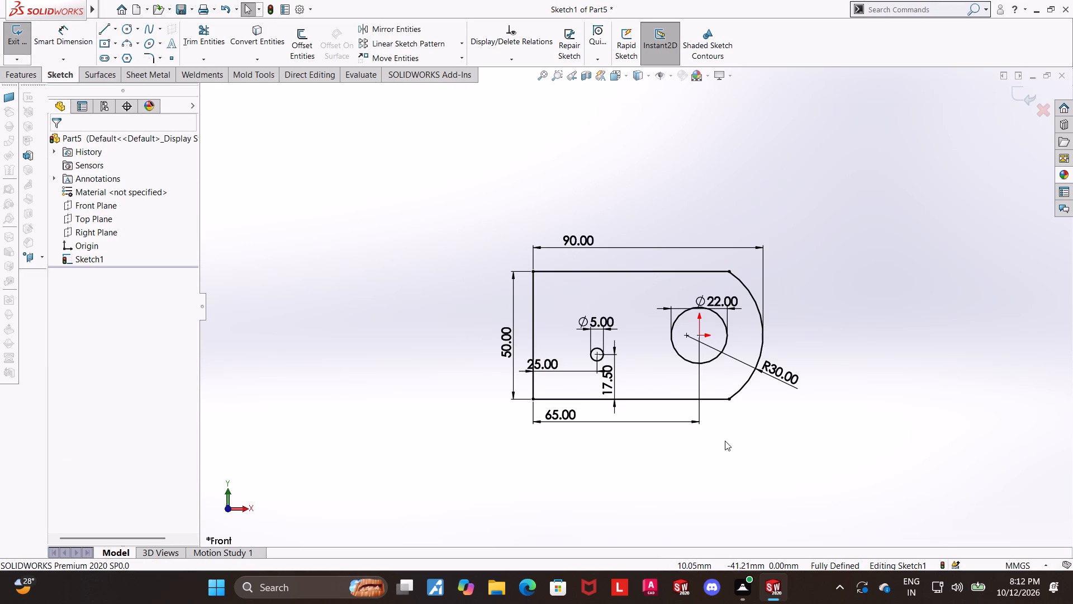
pyautogui.moveTo(723, 441); pyautogui.dragTo(762, 429, button='middle')
pyautogui.scroll(-2, 718, 319)
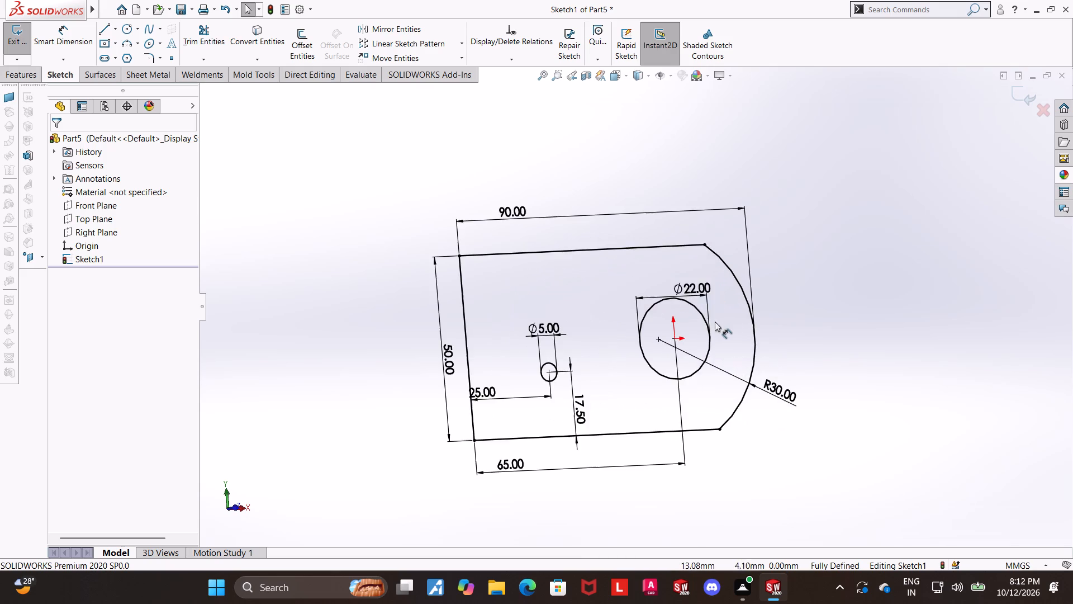
pyautogui.scroll(-1, 639, 338)
pyautogui.moveTo(637, 345); pyautogui.dragTo(639, 374, button='middle')
pyautogui.scroll(2, 633, 369)
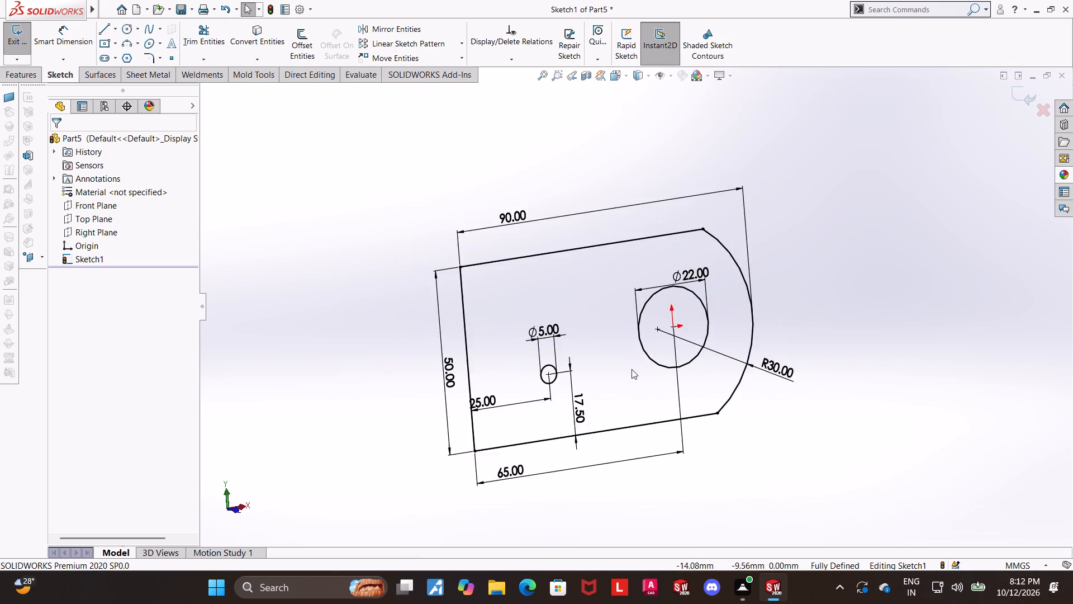
pyautogui.click(1013, 90)
# Extrude the profile as a boss 50 mm deep with the Mid Plane end condition.
pyautogui.moveTo(729, 234); pyautogui.dragTo(740, 258, button='middle')
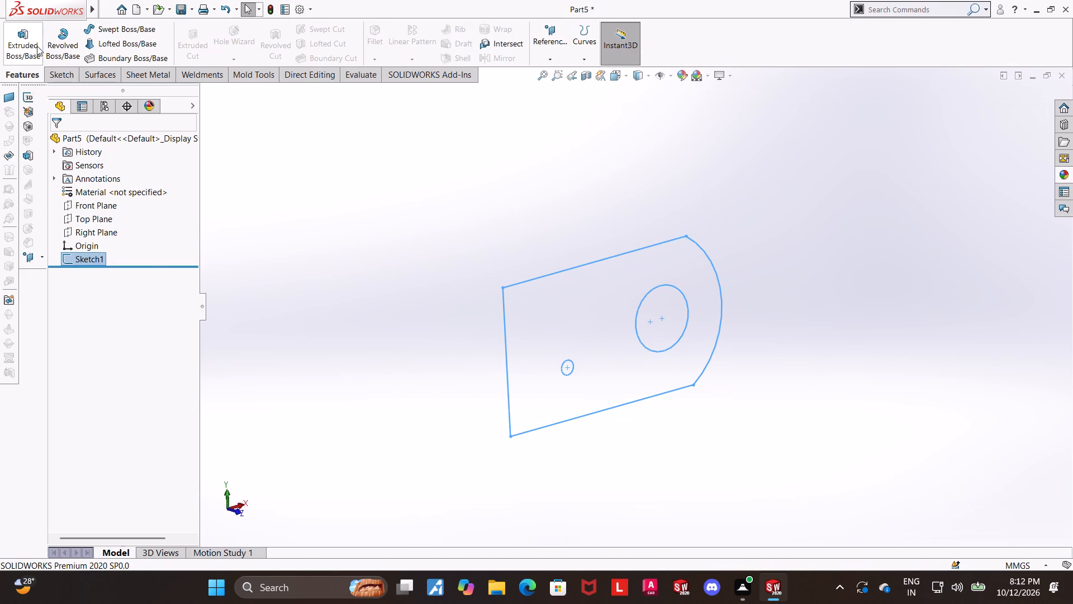
pyautogui.click(37, 46)
pyautogui.write('50')
pyautogui.press('Return')
pyautogui.click(122, 225)
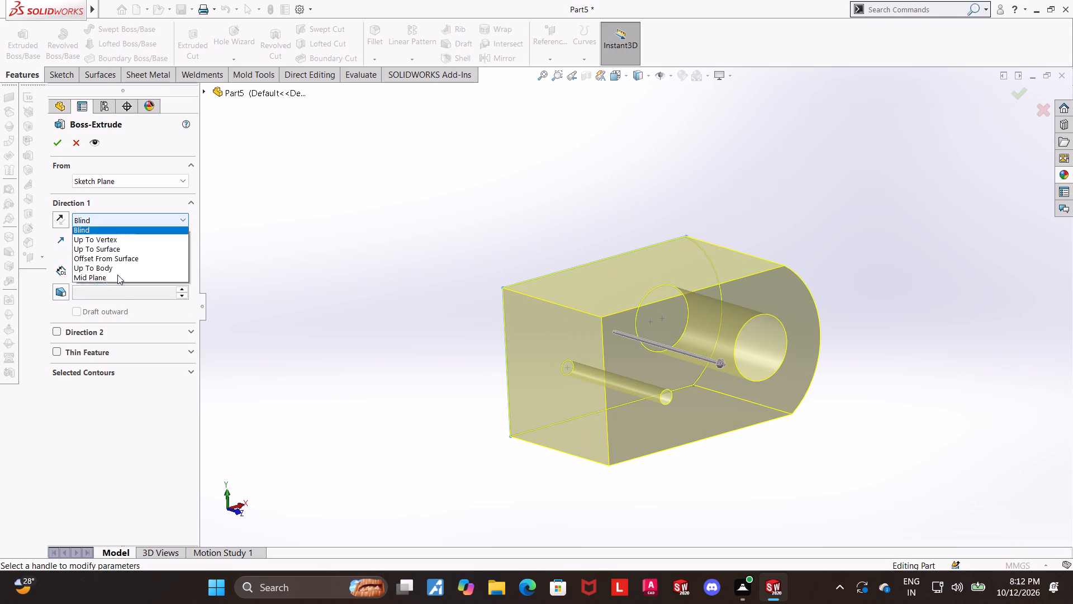
pyautogui.click(116, 281)
pyautogui.click(51, 140)
pyautogui.click(363, 329)
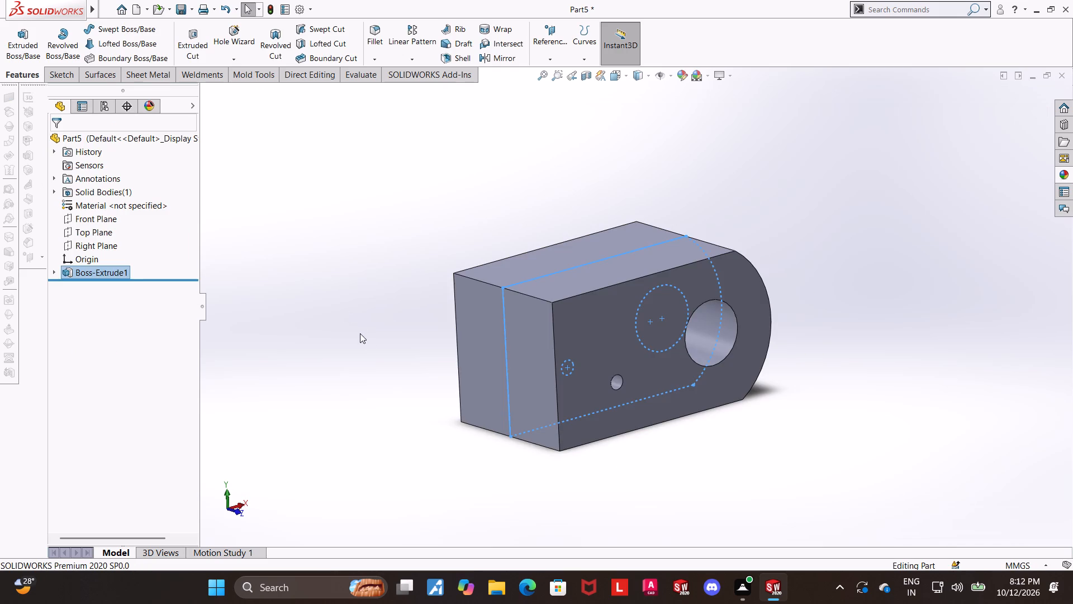
# Start a sketch on the block's flat top face and orient the view normal to it.
pyautogui.moveTo(365, 343); pyautogui.dragTo(366, 358, button='middle')
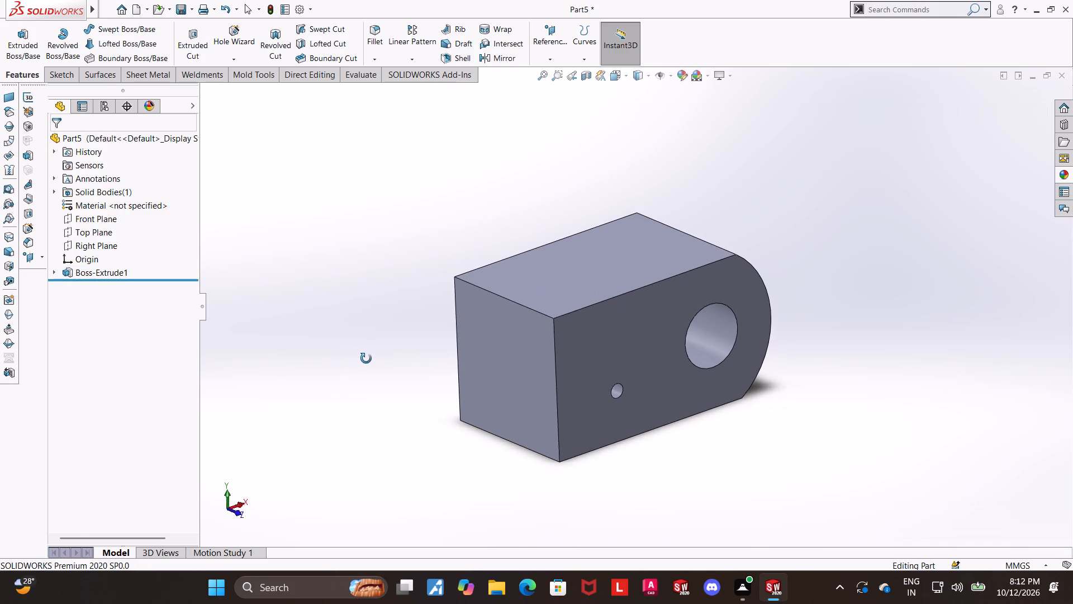
pyautogui.moveTo(366, 358); pyautogui.dragTo(314, 403, button='middle')
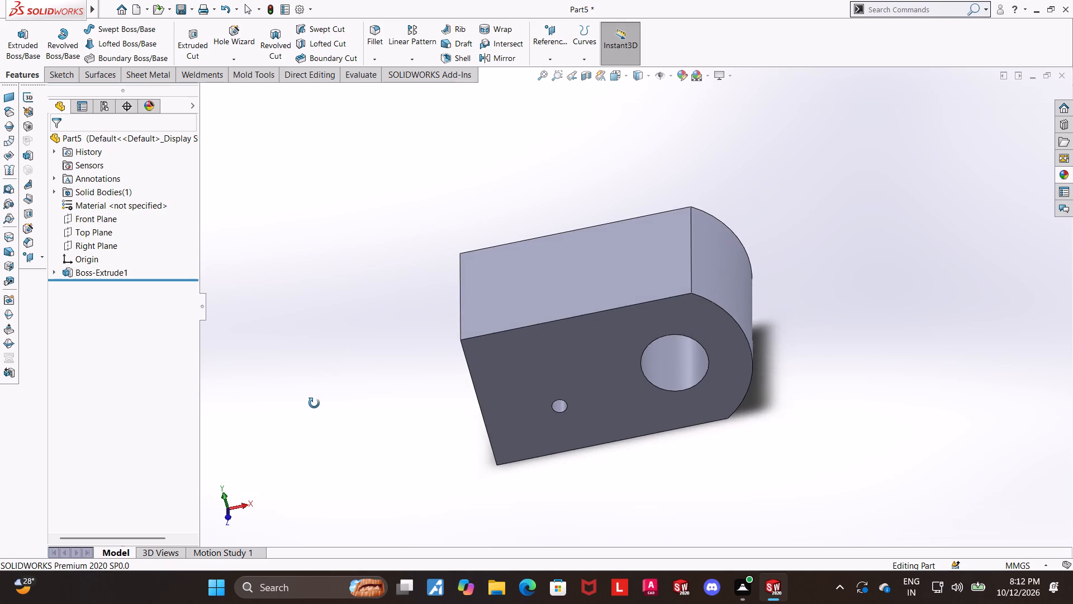
pyautogui.moveTo(314, 403); pyautogui.dragTo(250, 483, button='middle')
pyautogui.click(574, 253)
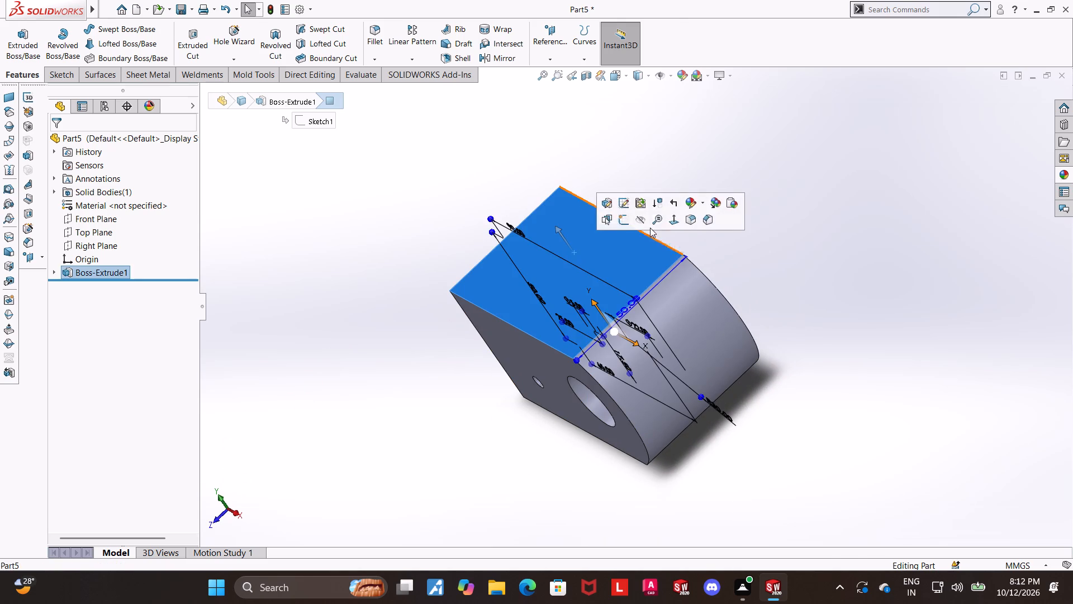
pyautogui.click(616, 213)
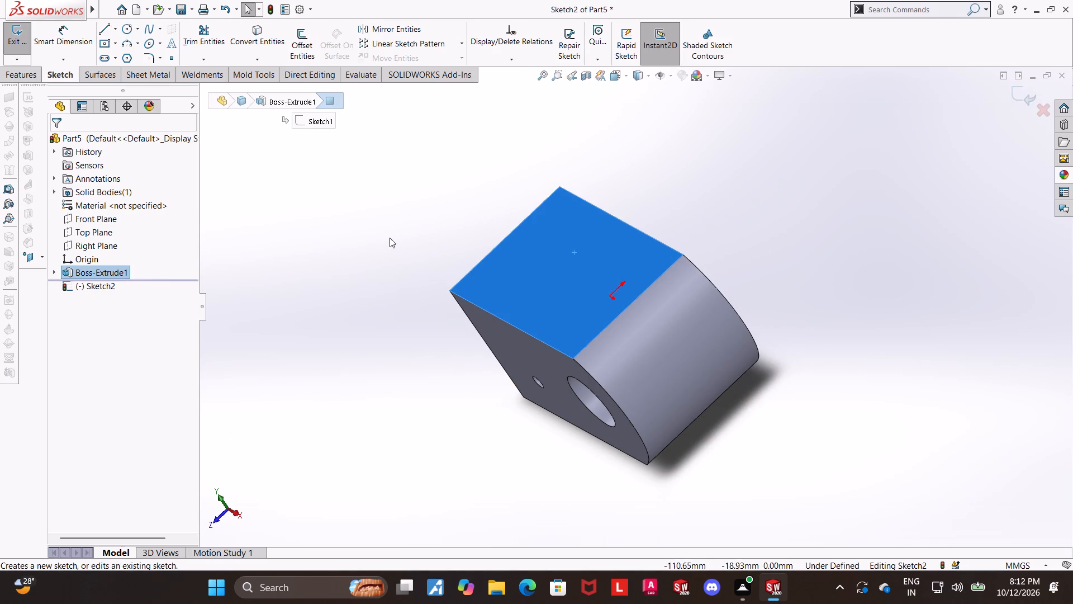
pyautogui.click(78, 290)
pyautogui.click(102, 279)
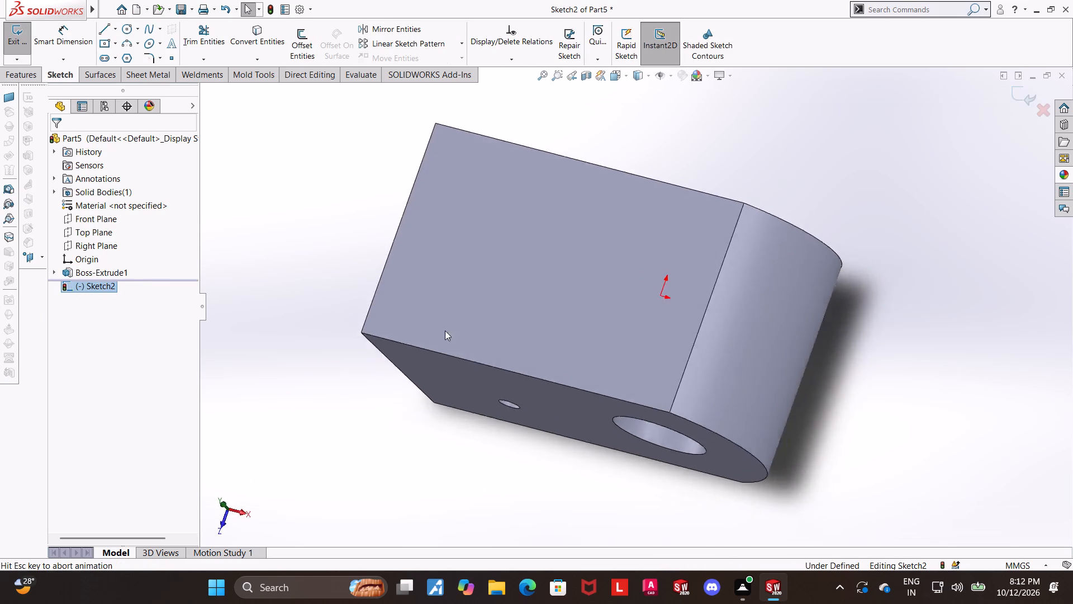
pyautogui.scroll(2, 580, 291)
pyautogui.scroll(1, 801, 319)
pyautogui.moveTo(805, 327); pyautogui.dragTo(809, 237, button='middle')
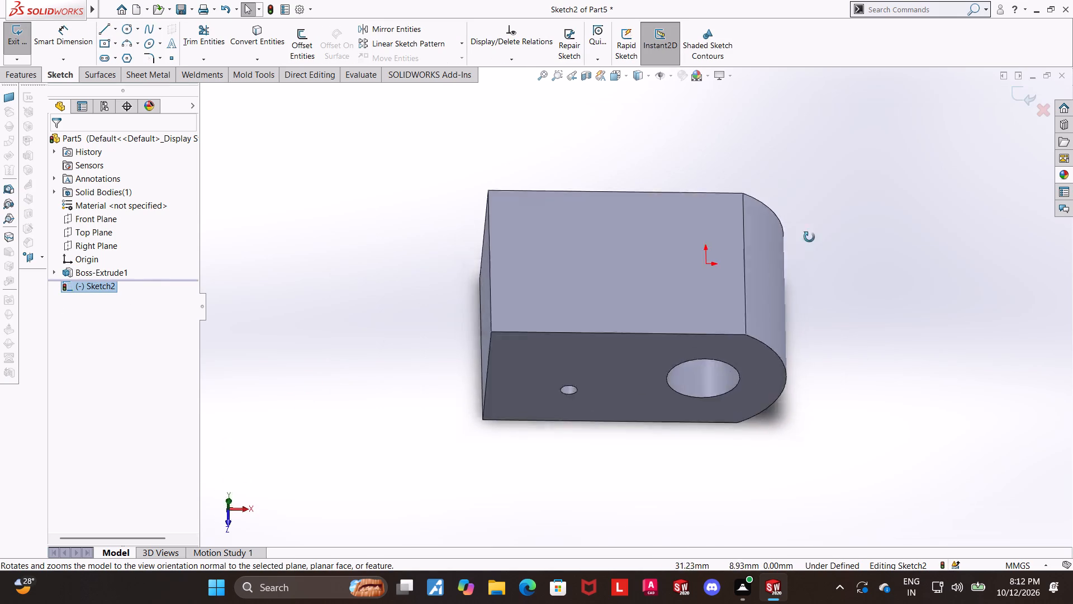
pyautogui.moveTo(809, 237); pyautogui.dragTo(809, 234, button='middle')
pyautogui.click(109, 292)
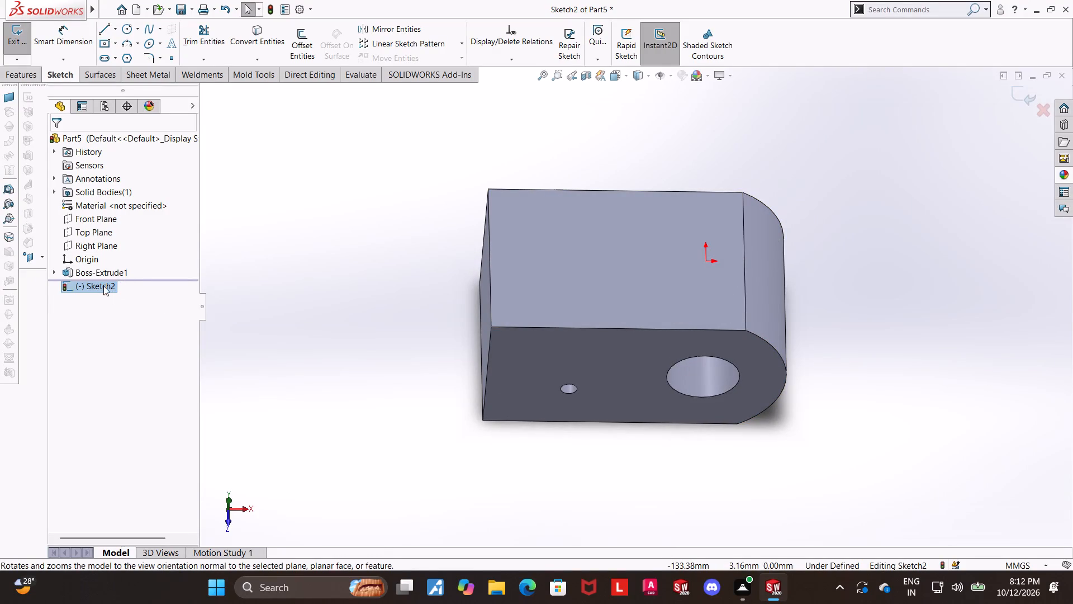
pyautogui.click(273, 292)
pyautogui.click(88, 285)
pyautogui.click(118, 275)
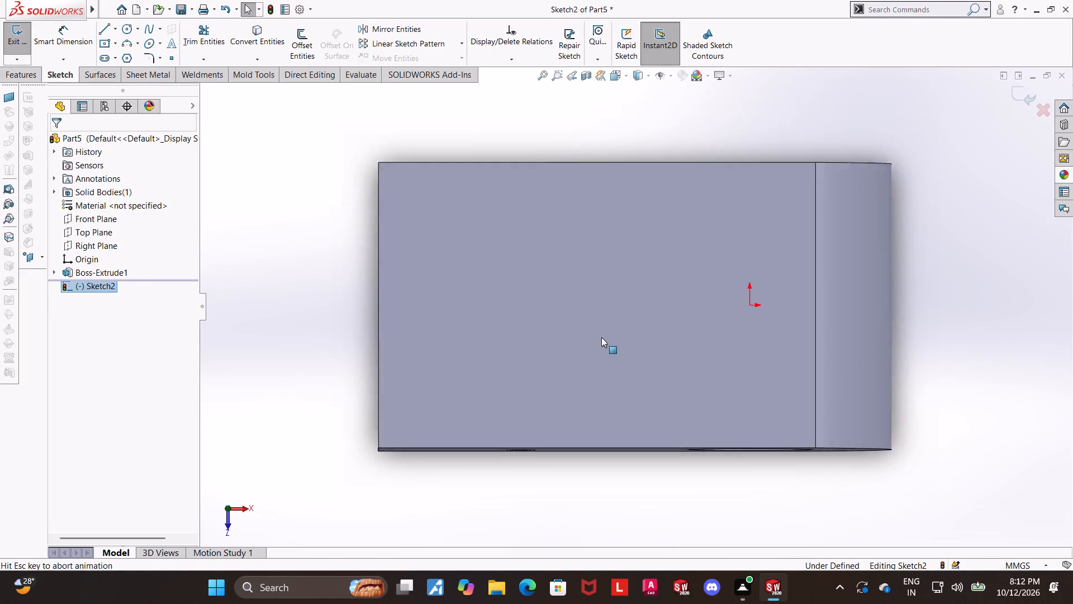
# Sketch a corner rectangle starting about 45 mm left of the origin and running past the block's rounded end.
pyautogui.scroll(1, 601, 337)
pyautogui.click(115, 43)
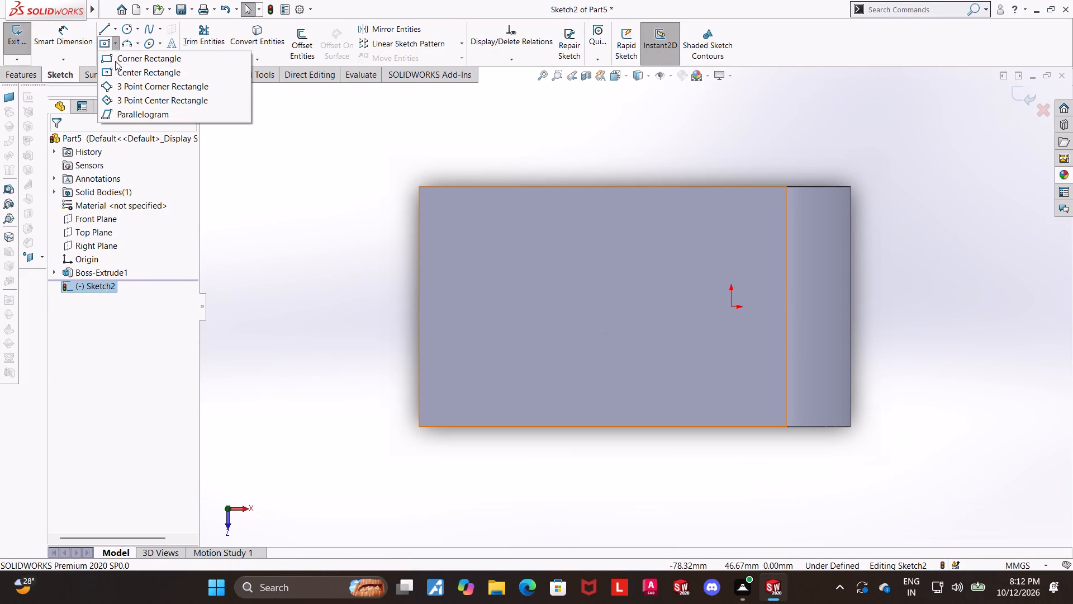
pyautogui.click(120, 55)
pyautogui.click(514, 253)
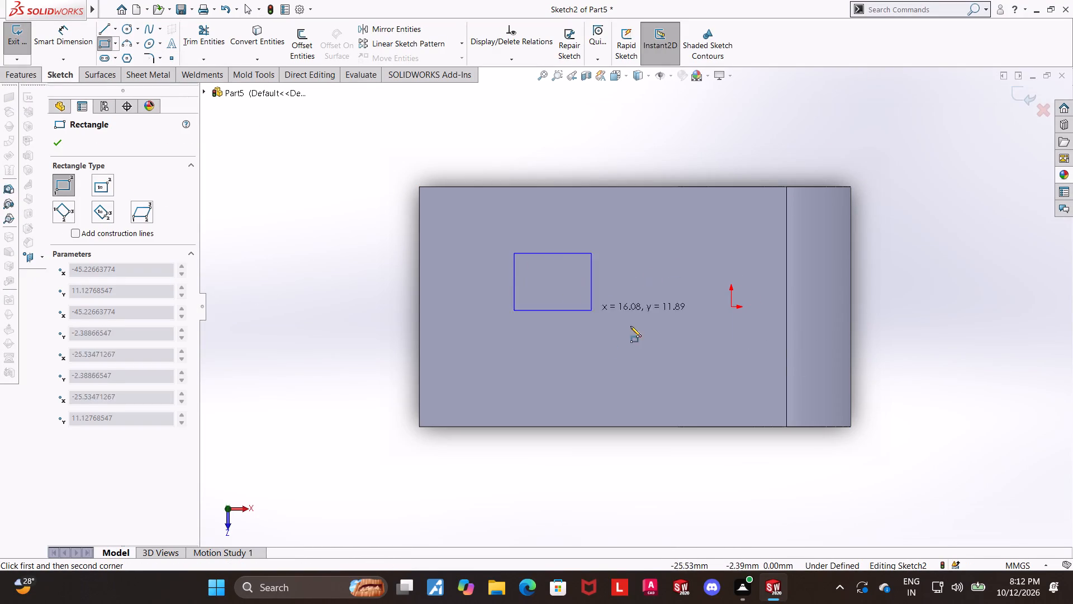
pyautogui.click(925, 348)
pyautogui.press('Escape')
pyautogui.press('Escape')
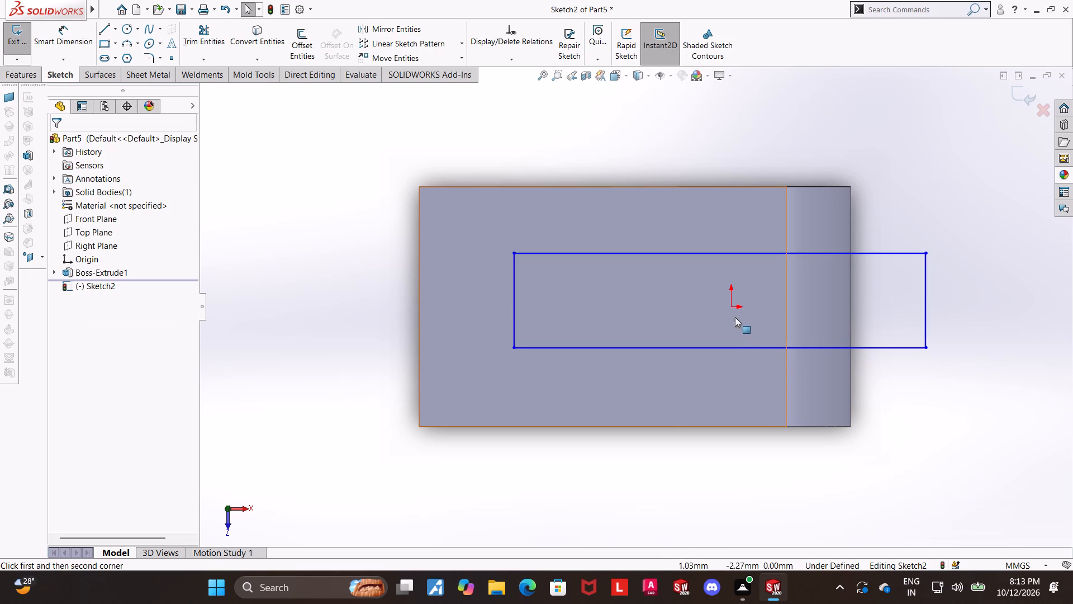
# Add a Horizontal relation between the midpoint of the rectangle's left side and the origin.
pyautogui.click(732, 308)
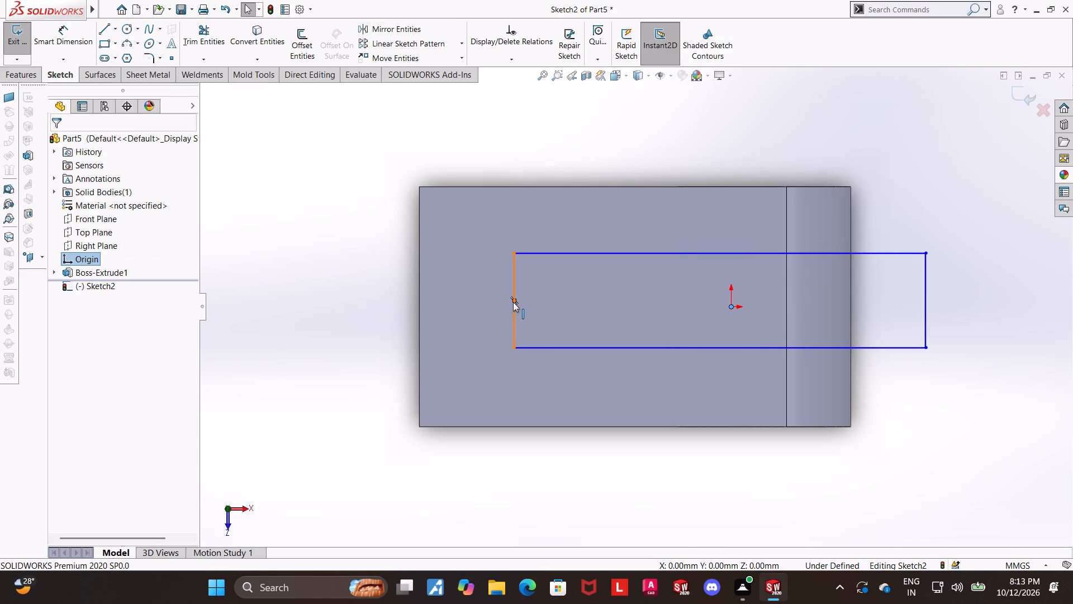
pyautogui.keyDown('ctrl'); pyautogui.click(514, 302); pyautogui.keyUp('ctrl')
pyautogui.click(60, 342)
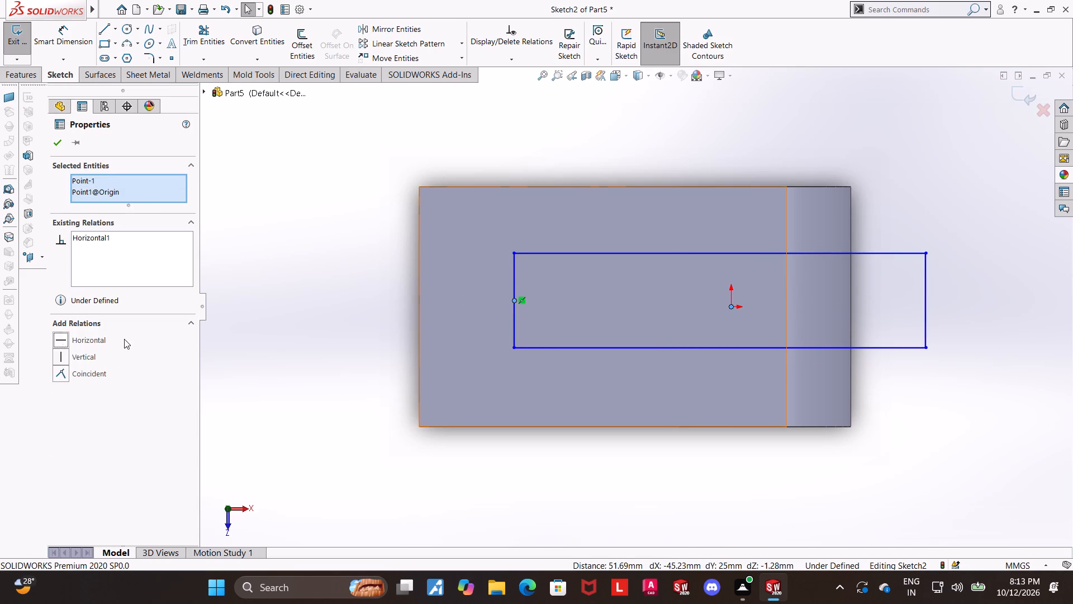
# Dimension the rectangle's short side beyond the block's rounded end to 30 mm.
pyautogui.press('Escape')
pyautogui.press('Escape')
pyautogui.click(79, 32)
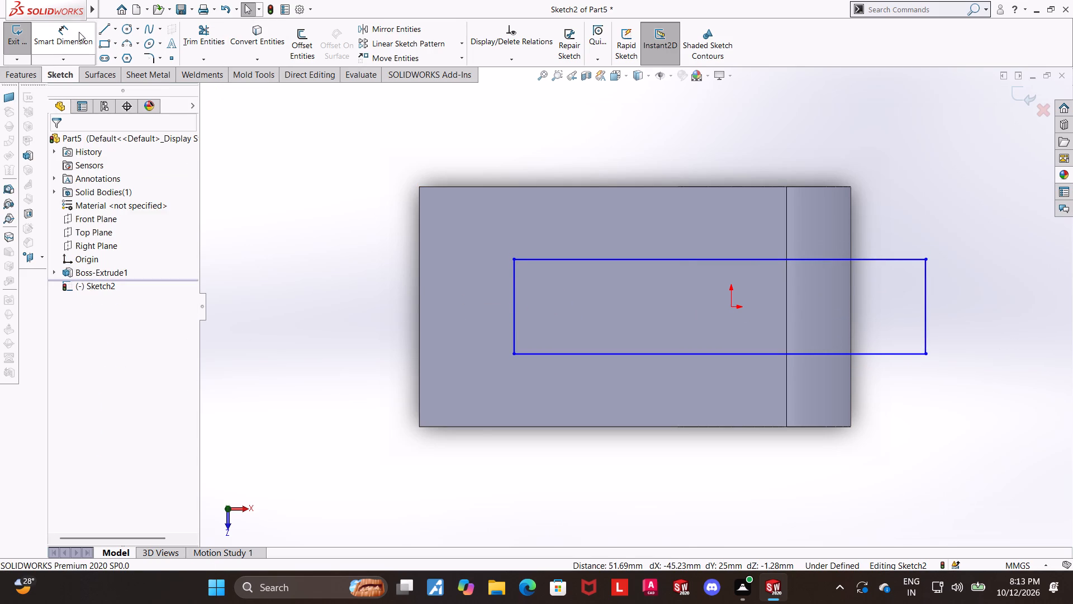
pyautogui.click(925, 301)
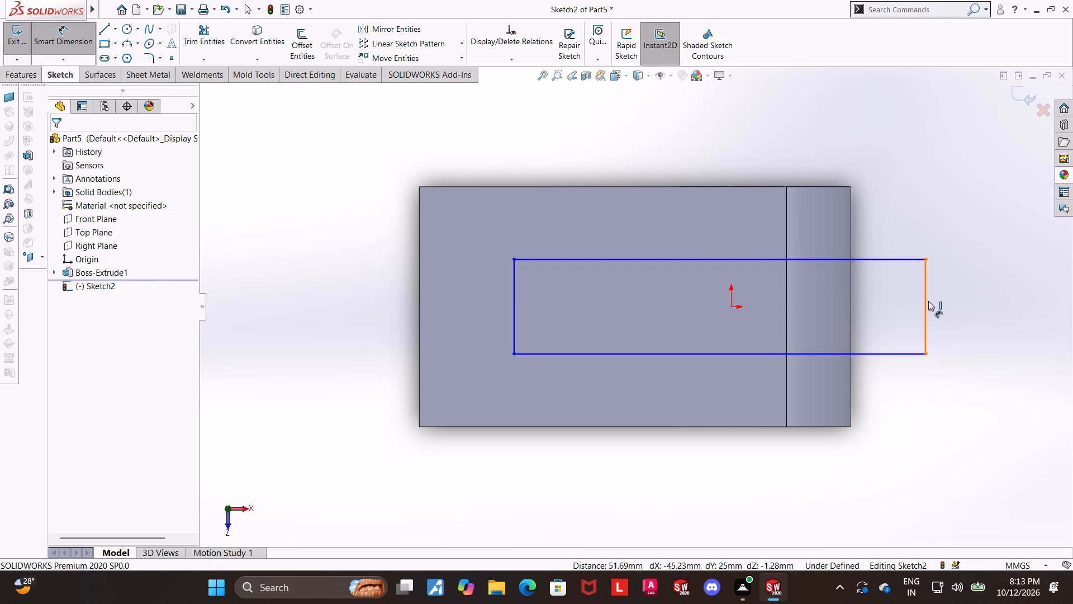
pyautogui.click(943, 302)
pyautogui.write('30')
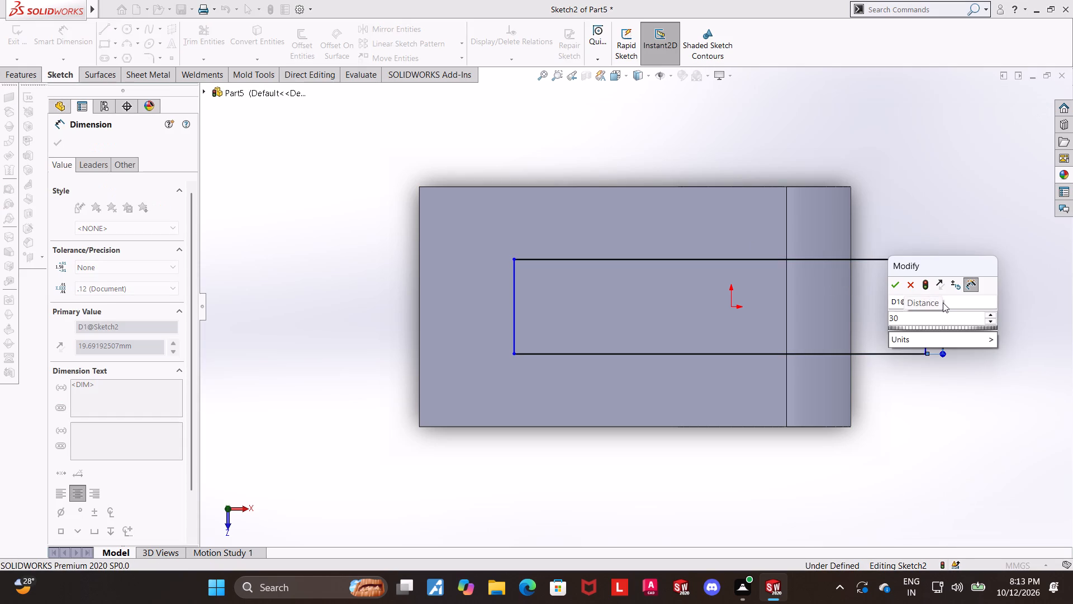
pyautogui.press('Return')
pyautogui.press('Escape')
pyautogui.press('Escape')
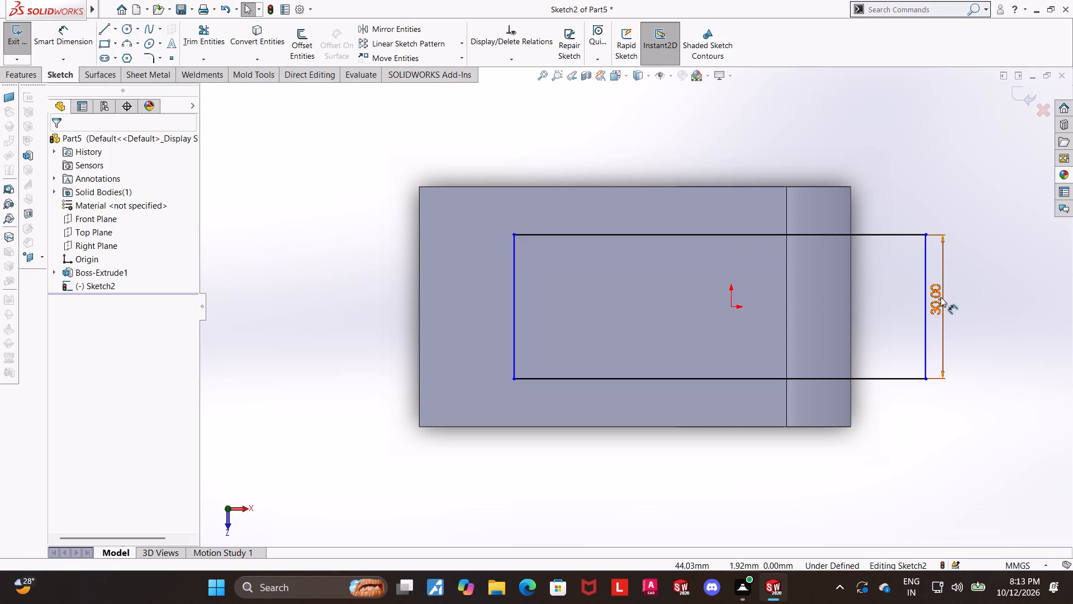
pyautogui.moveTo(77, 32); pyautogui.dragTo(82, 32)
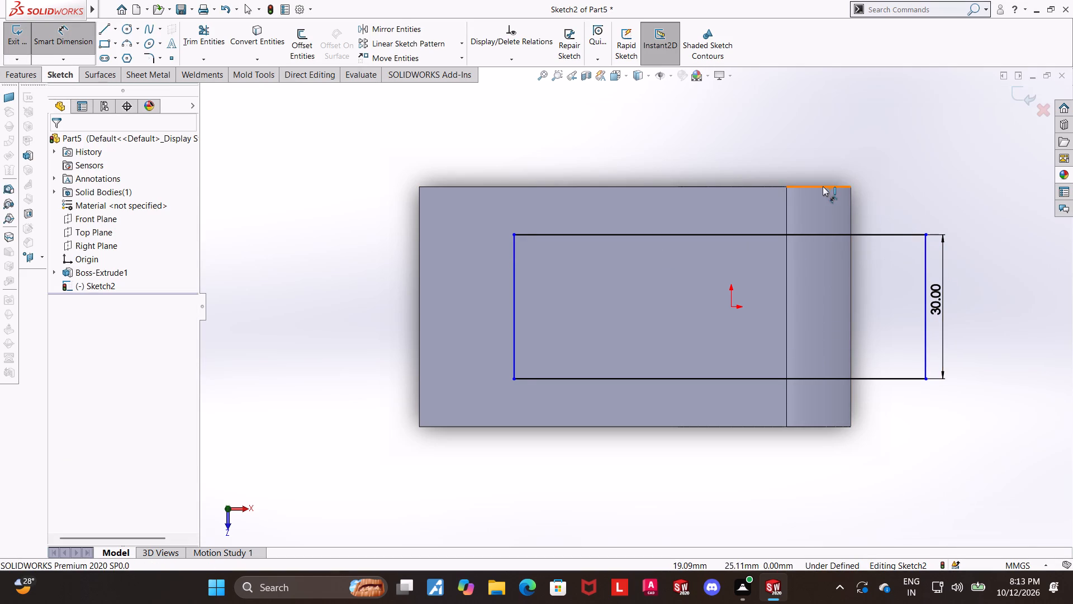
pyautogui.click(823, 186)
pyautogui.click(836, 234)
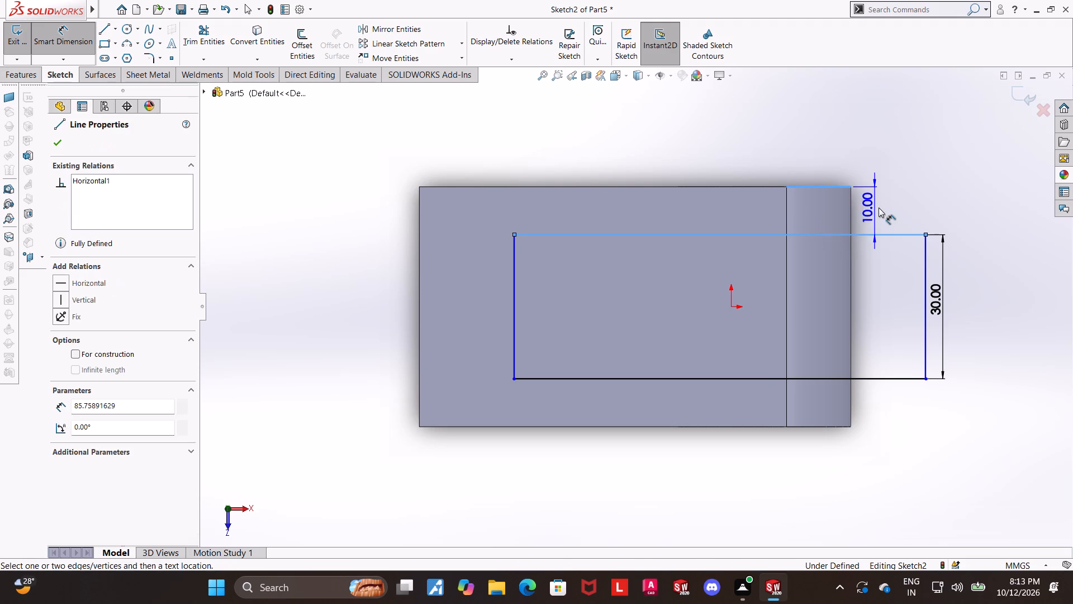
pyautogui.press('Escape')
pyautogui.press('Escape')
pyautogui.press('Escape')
# Dimension the distance between the block's flat end edge and the rectangle's nearest short side to 15 mm.
pyautogui.moveTo(48, 43); pyautogui.dragTo(53, 45)
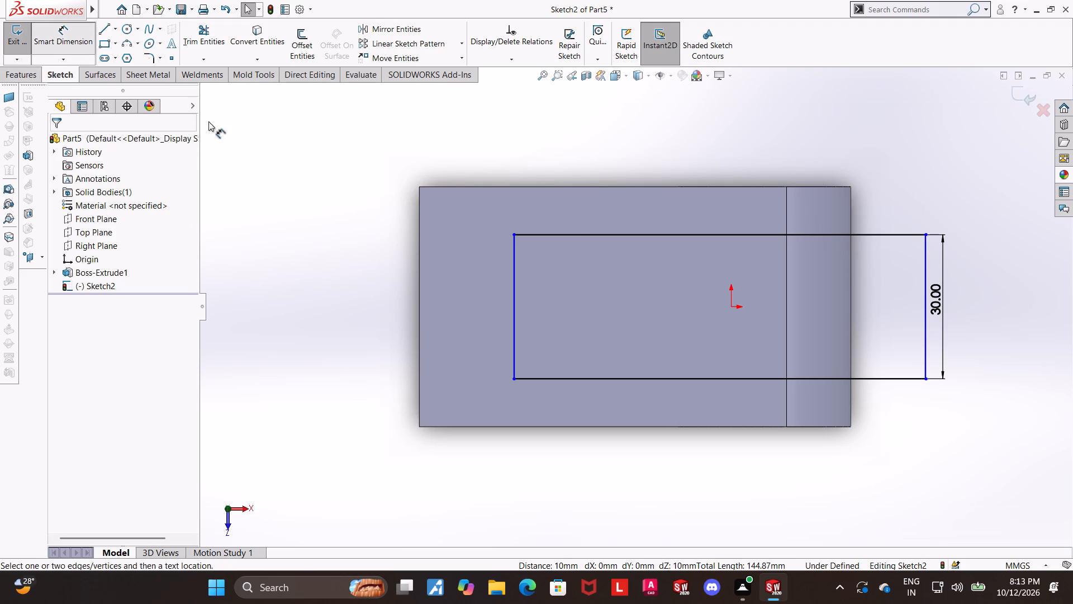
pyautogui.click(513, 276)
pyautogui.click(422, 262)
pyautogui.press('Escape')
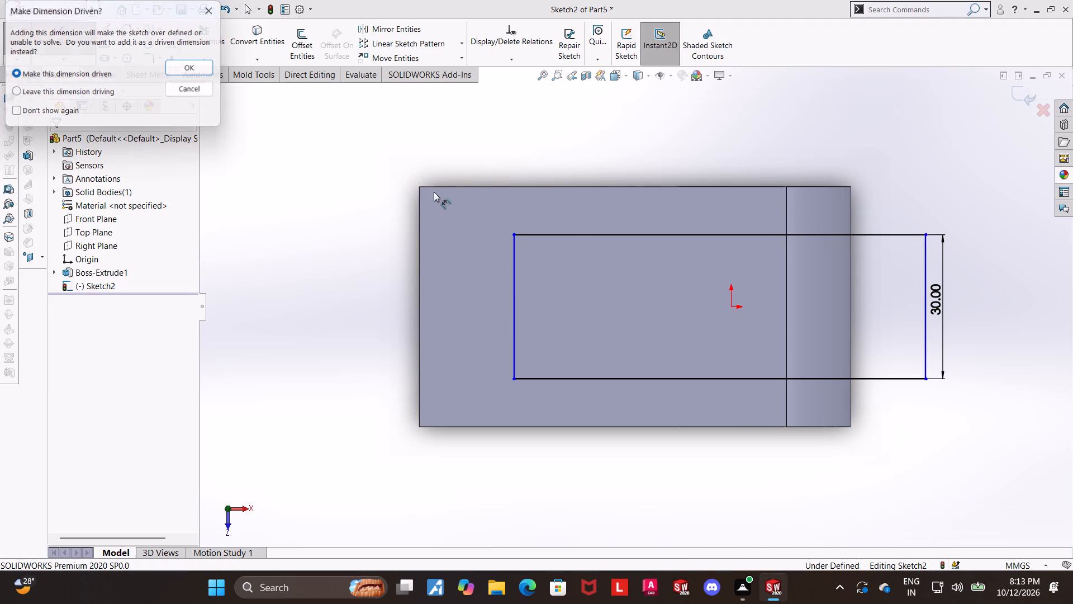
pyautogui.click(518, 285)
pyautogui.click(513, 282)
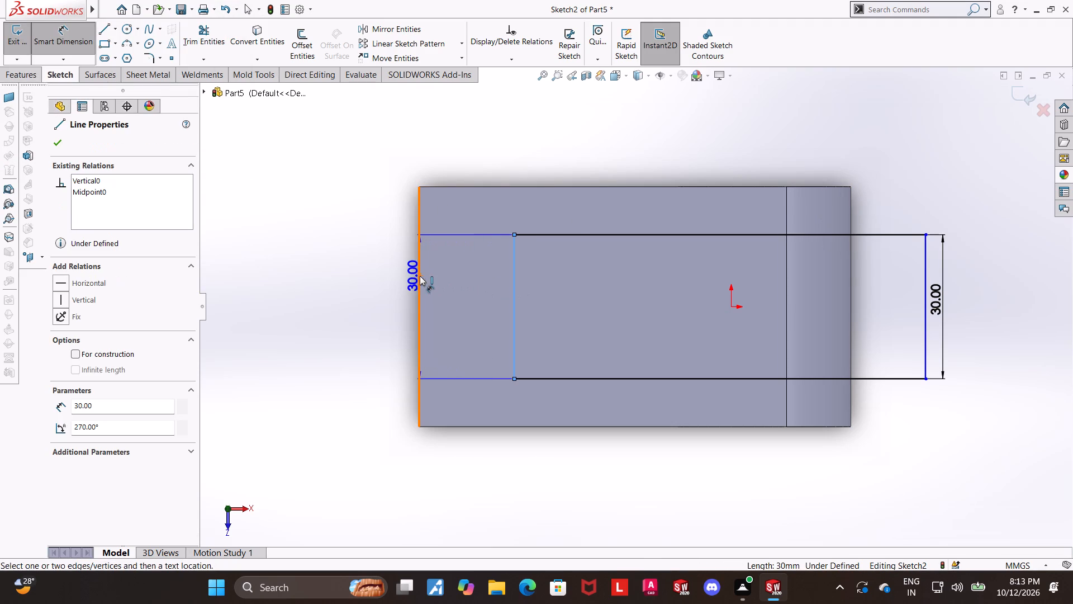
pyautogui.click(420, 276)
pyautogui.click(472, 139)
pyautogui.press('1')
pyautogui.press('5')
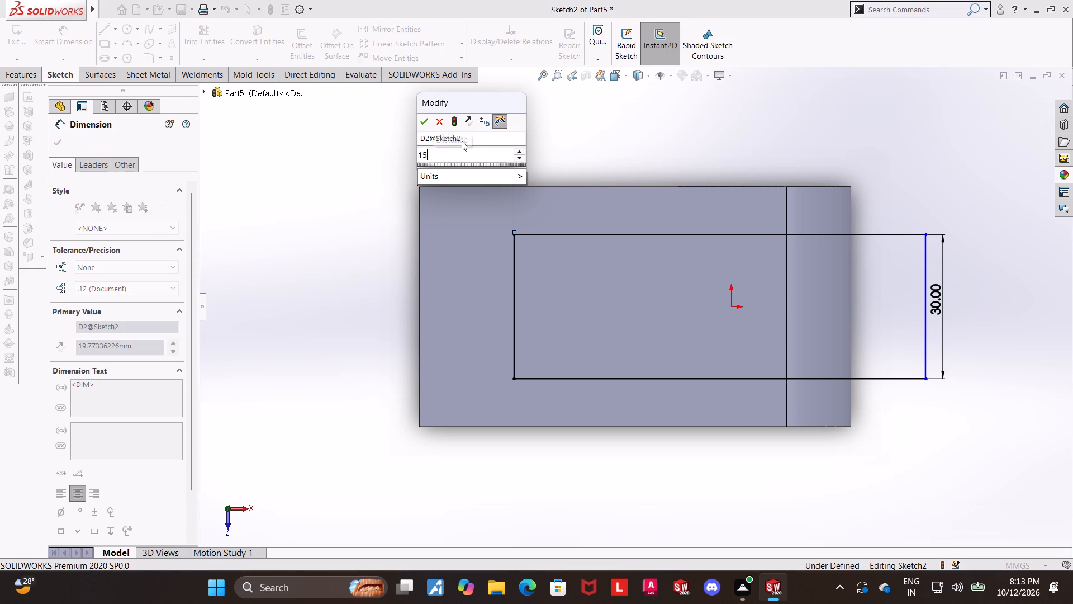
pyautogui.press('Return')
pyautogui.press('Escape')
pyautogui.press('Escape')
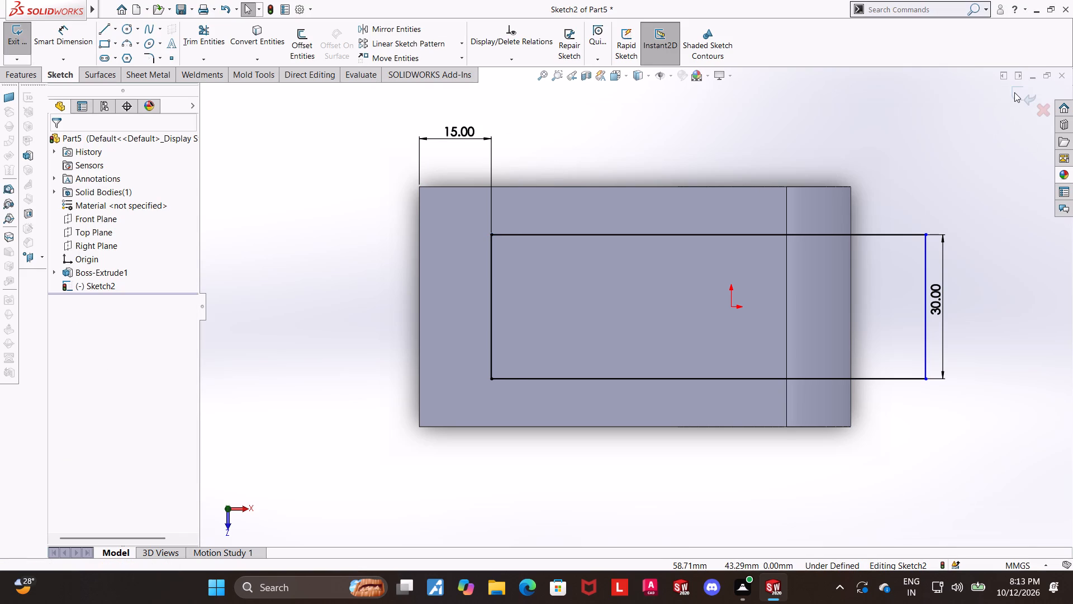
# Exit the sketch and cut-extrude the rectangle through the block with the Through All end condition.
pyautogui.click(1014, 92)
pyautogui.scroll(2, 909, 325)
pyautogui.moveTo(906, 331); pyautogui.dragTo(906, 246, button='middle')
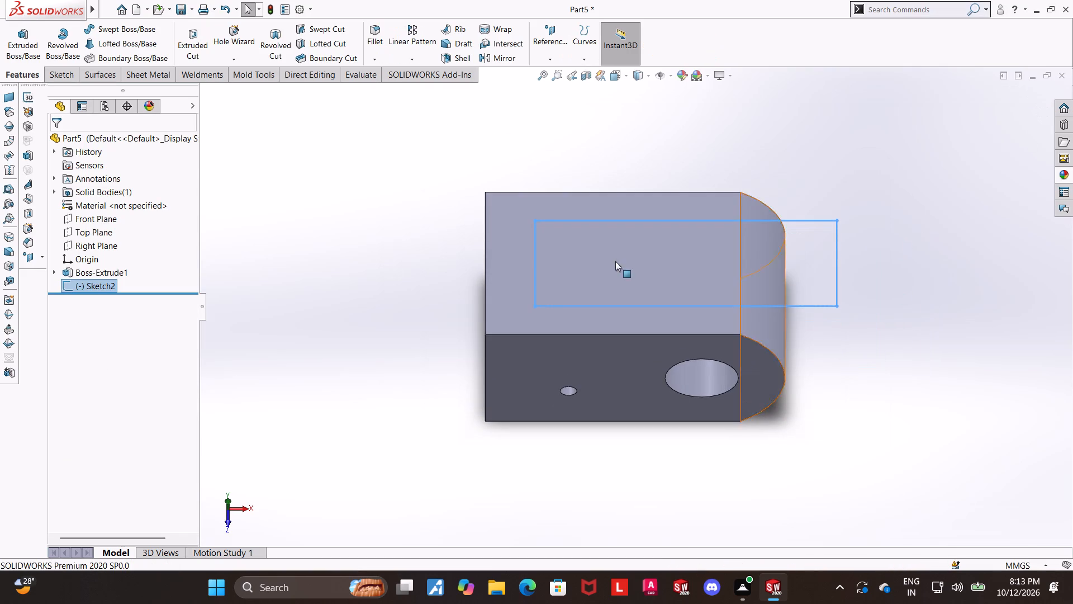
pyautogui.moveTo(338, 319); pyautogui.dragTo(338, 265, button='middle')
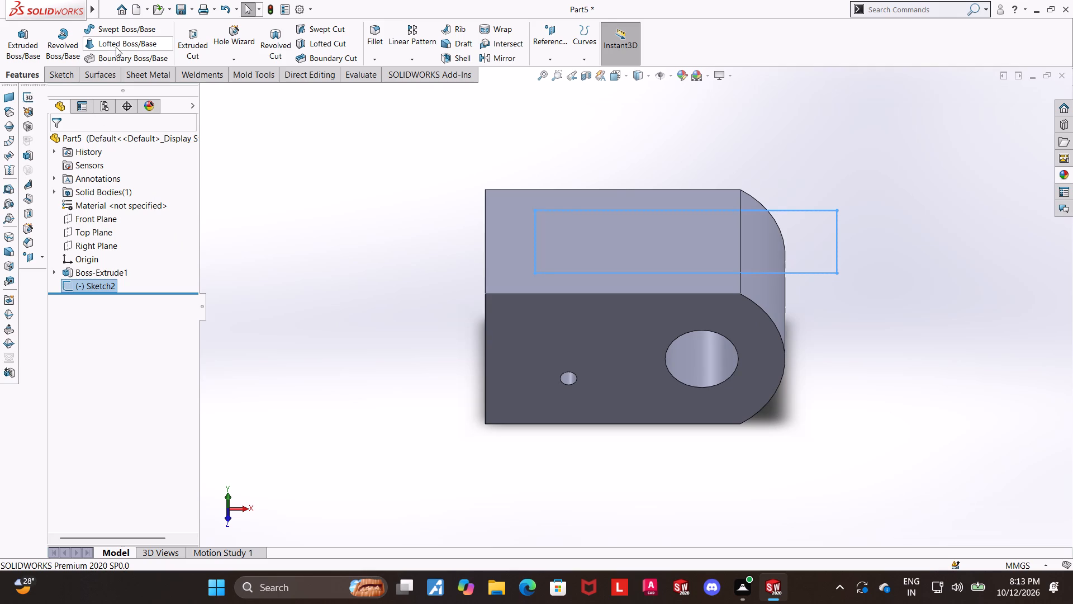
pyautogui.click(183, 38)
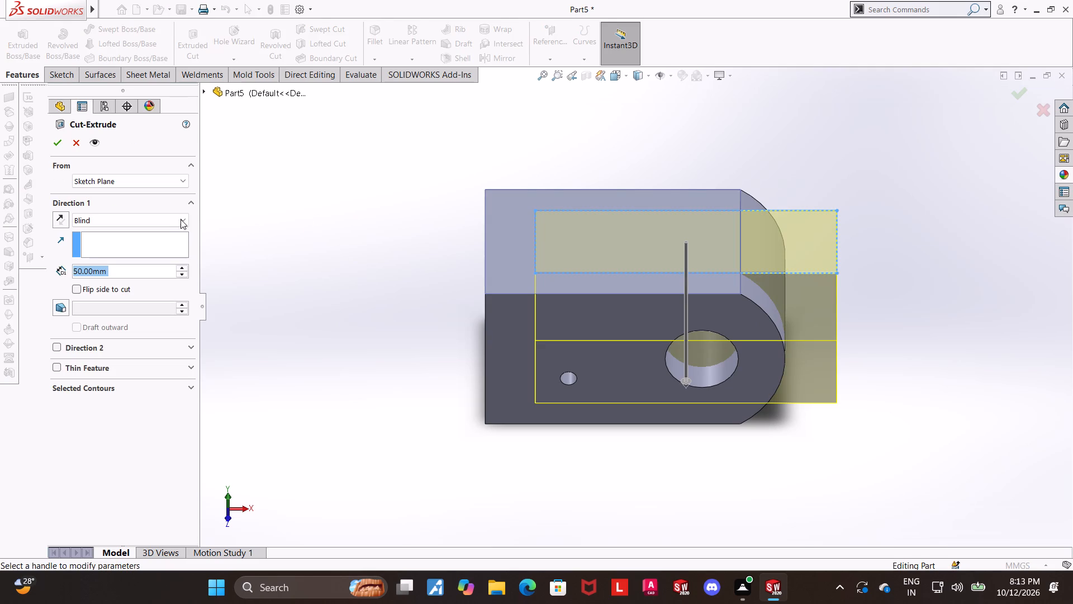
pyautogui.click(90, 215)
pyautogui.click(92, 246)
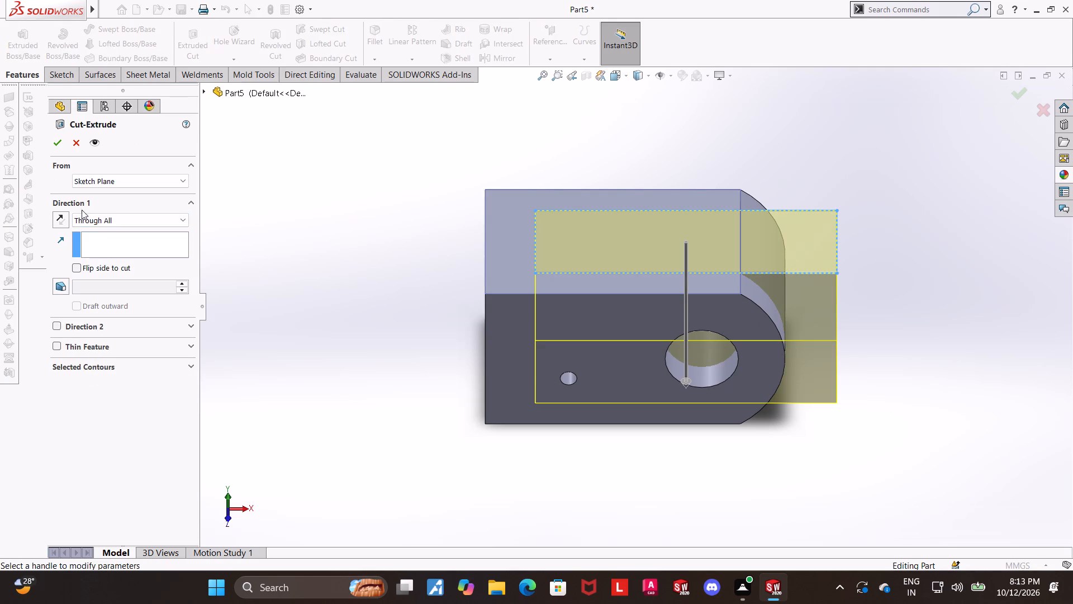
pyautogui.click(64, 142)
pyautogui.click(372, 396)
# Examine the open slot, the two arms and their holes from several angles.
pyautogui.moveTo(791, 353); pyautogui.dragTo(765, 343, button='middle')
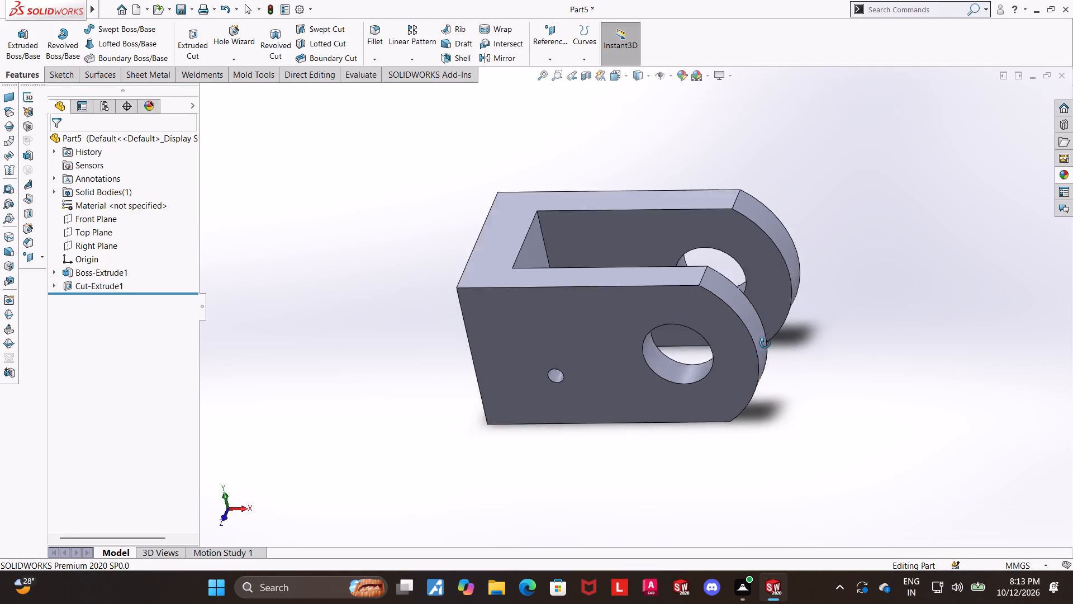
pyautogui.moveTo(765, 343); pyautogui.dragTo(723, 351, button='middle')
pyautogui.scroll(-2, 765, 334)
pyautogui.moveTo(773, 360); pyautogui.dragTo(785, 354, button='middle')
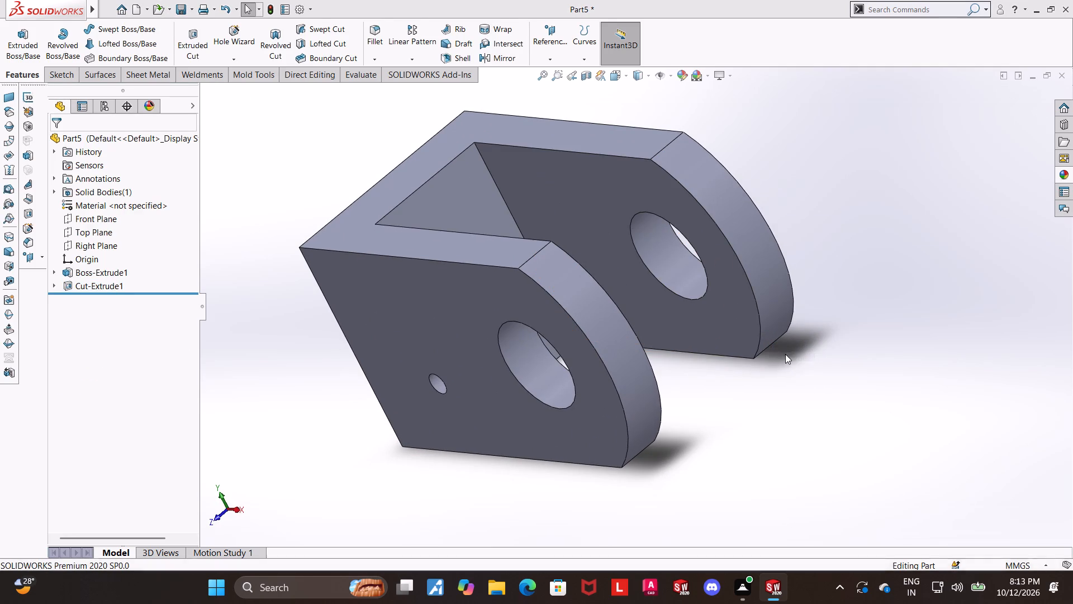
pyautogui.moveTo(785, 354); pyautogui.dragTo(789, 354, button='middle')
pyautogui.moveTo(808, 346); pyautogui.dragTo(823, 371, button='middle')
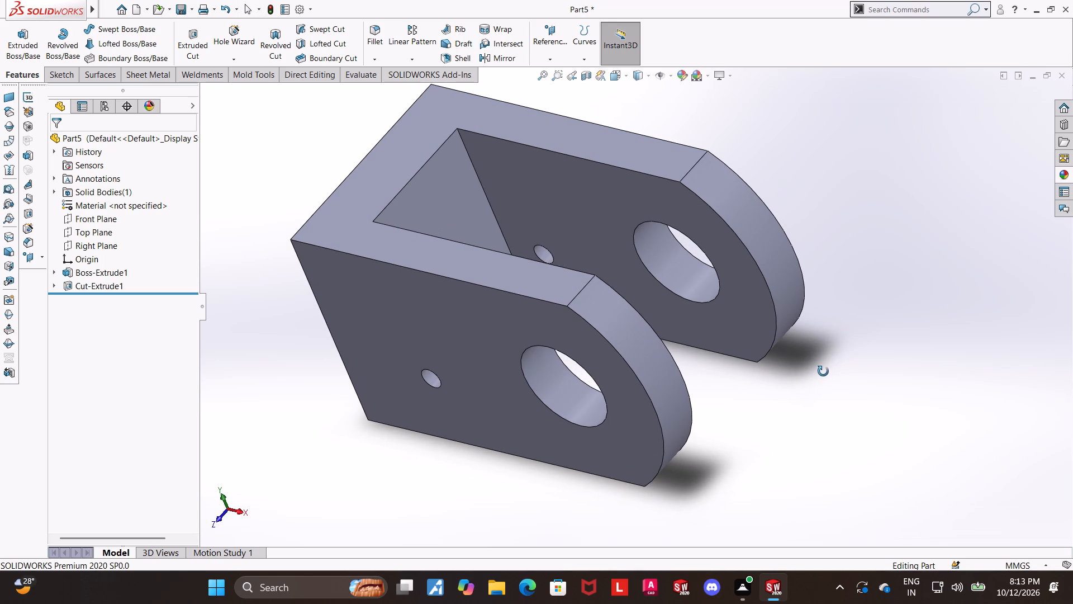
pyautogui.moveTo(823, 371); pyautogui.dragTo(829, 350, button='middle')
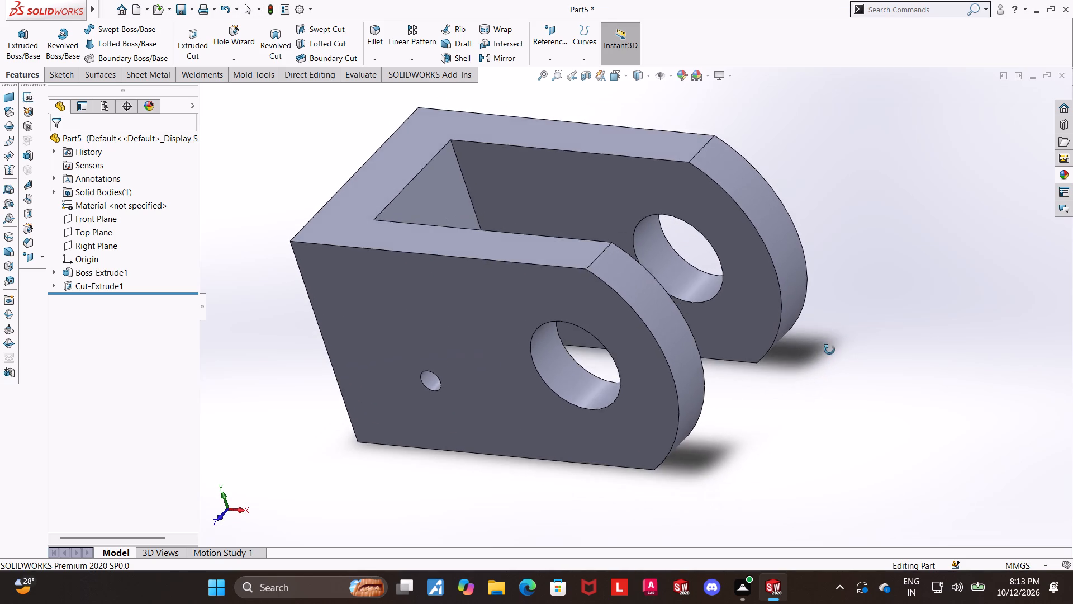
pyautogui.moveTo(829, 350); pyautogui.dragTo(827, 370, button='middle')
pyautogui.scroll(1, 827, 370)
pyautogui.scroll(-4, 590, 268)
pyautogui.moveTo(635, 291); pyautogui.dragTo(595, 291, button='middle')
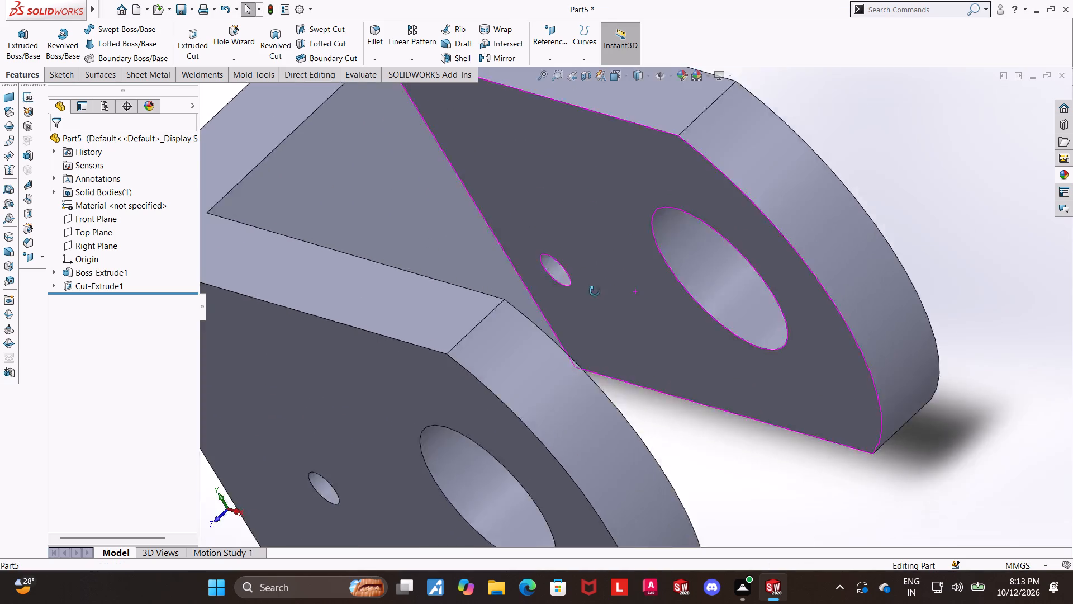
pyautogui.moveTo(595, 291); pyautogui.dragTo(595, 375, button='middle')
pyautogui.scroll(4, 592, 375)
pyautogui.moveTo(591, 381); pyautogui.dragTo(605, 388, button='middle')
pyautogui.scroll(-1, 629, 368)
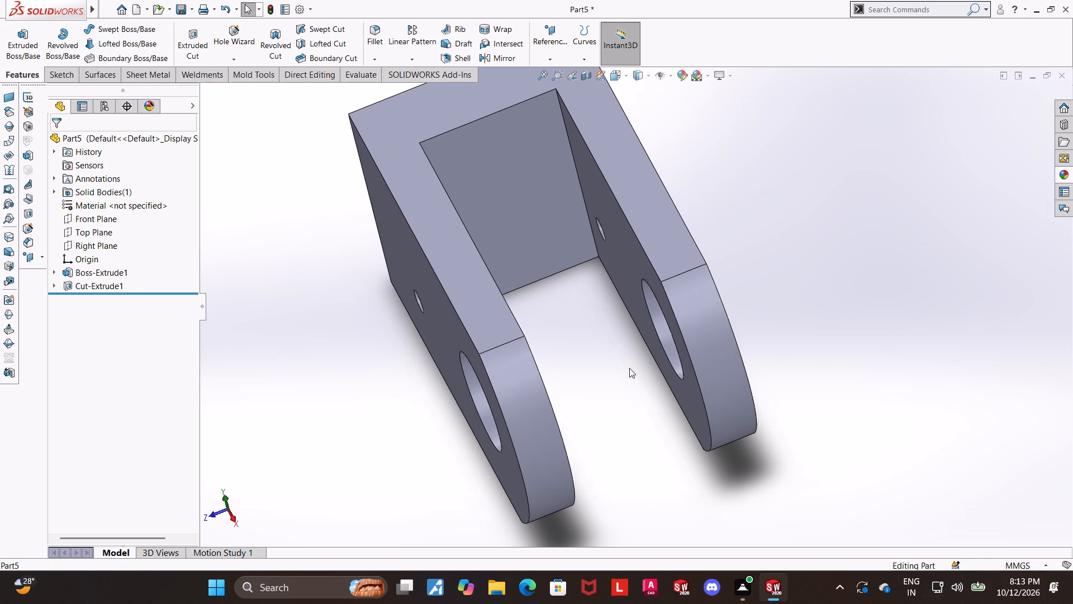
pyautogui.scroll(1, 607, 366)
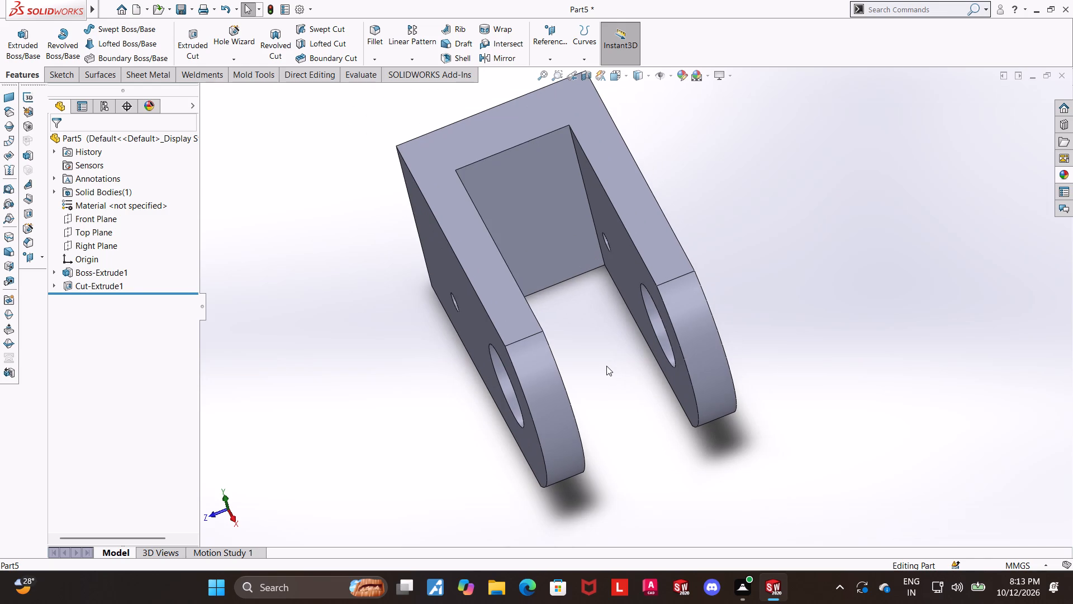
pyautogui.scroll(1, 605, 366)
pyautogui.scroll(-1, 605, 366)
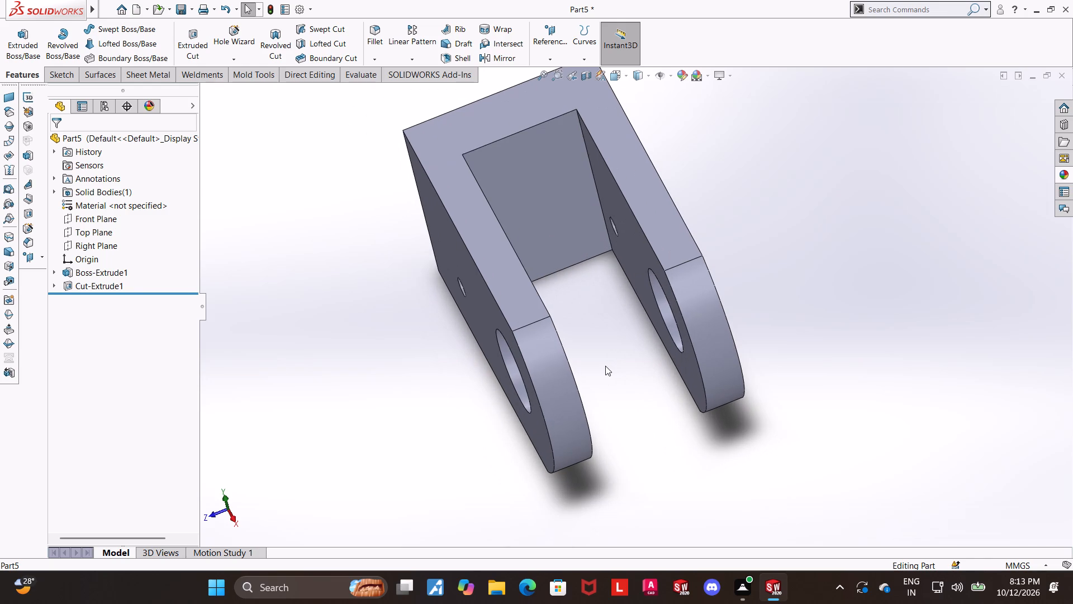
pyautogui.scroll(1, 605, 366)
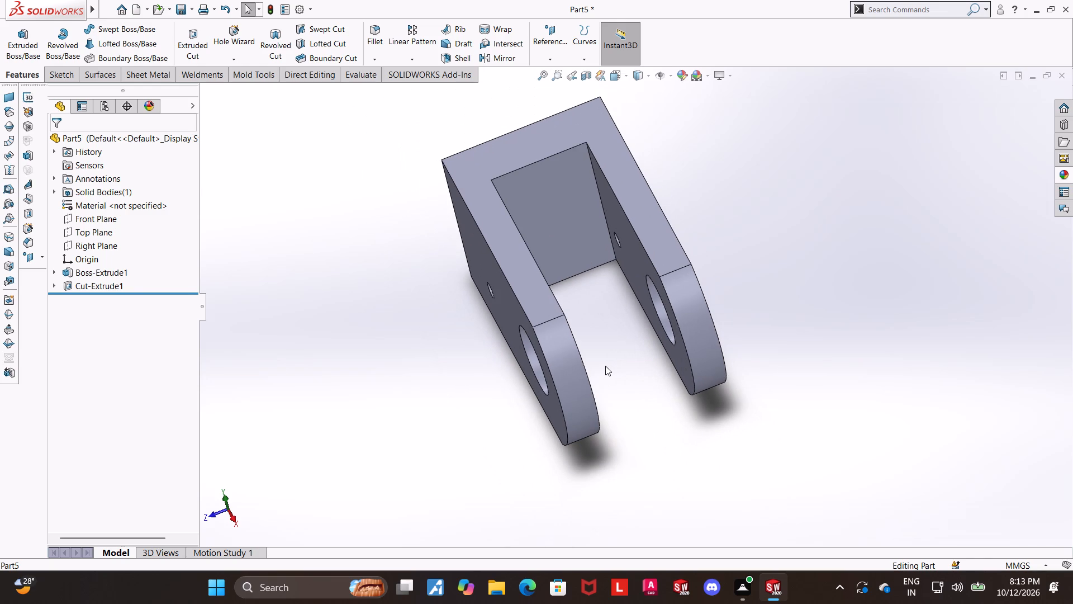
pyautogui.scroll(-1, 605, 366)
pyautogui.scroll(1, 605, 366)
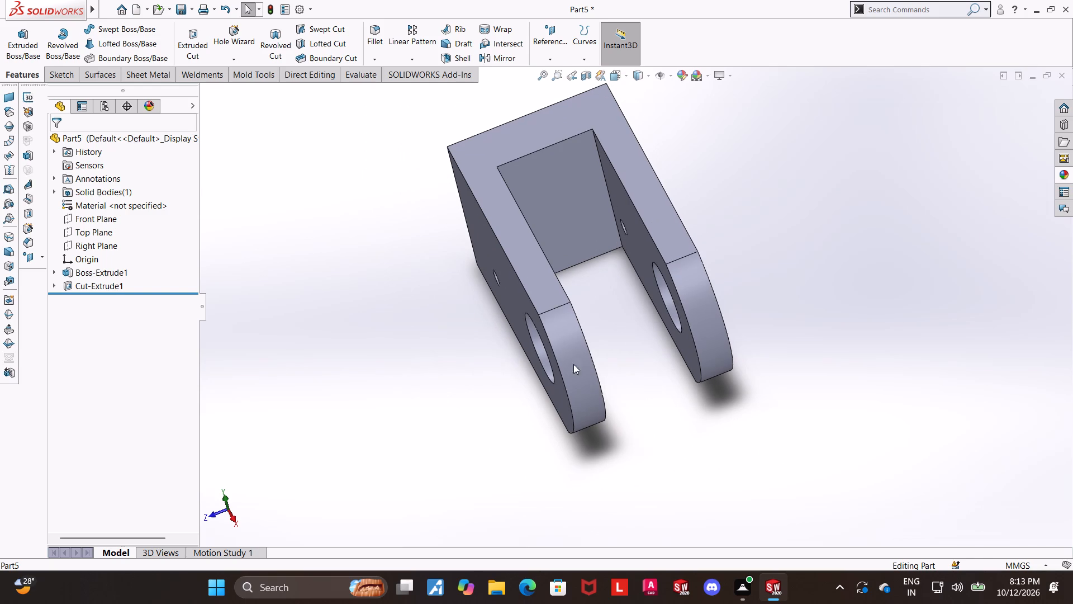
# Open the slot cut's sketch for editing, review its dimensions in a normal view, and exit the sketch.
pyautogui.click(58, 281)
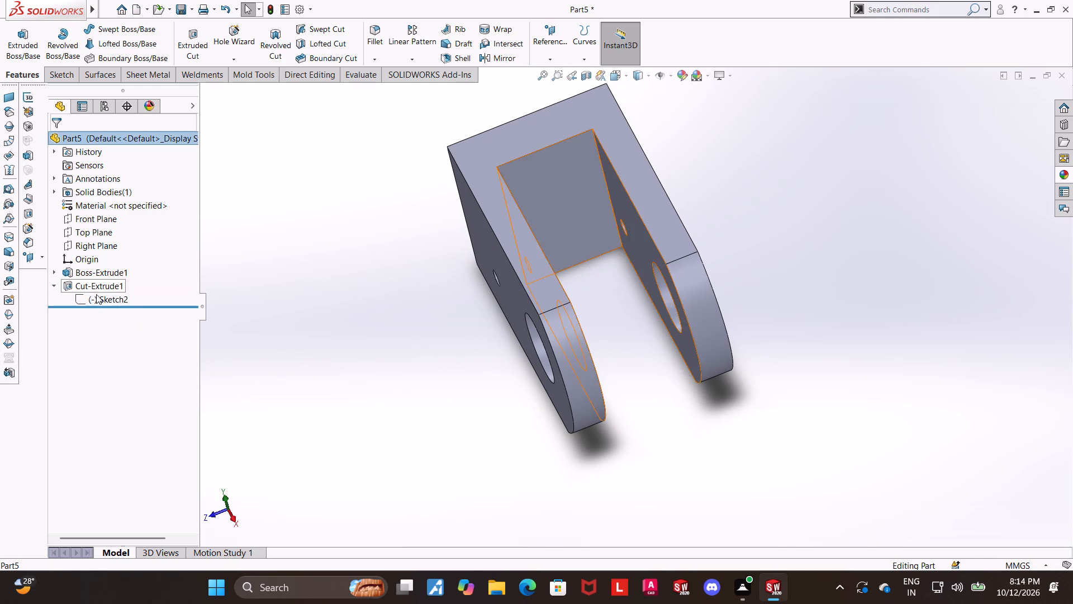
pyautogui.click(96, 295)
pyautogui.click(97, 299)
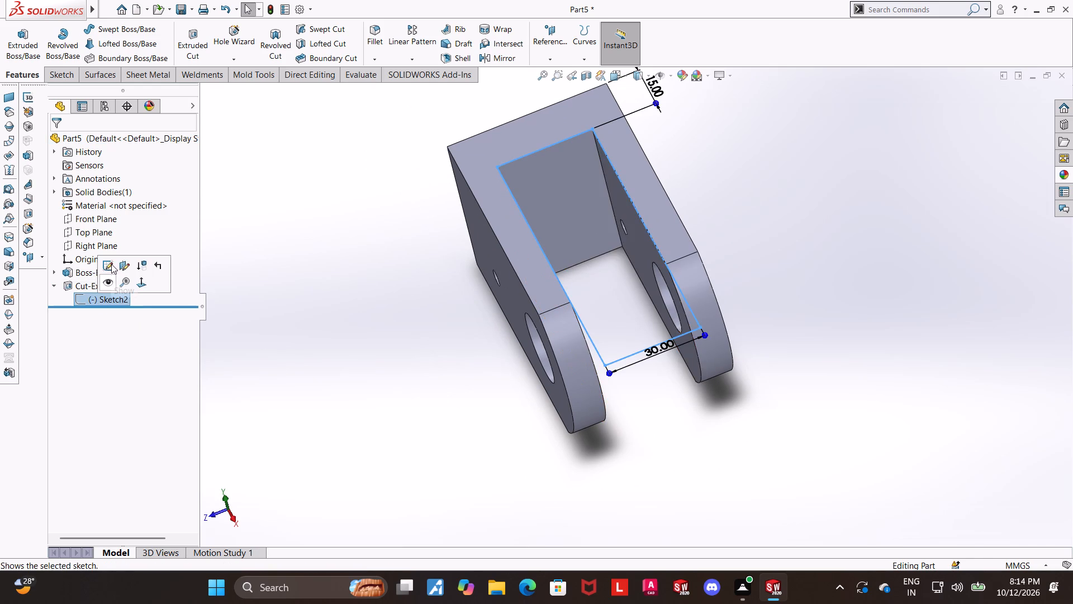
pyautogui.click(111, 264)
pyautogui.click(112, 296)
pyautogui.click(140, 280)
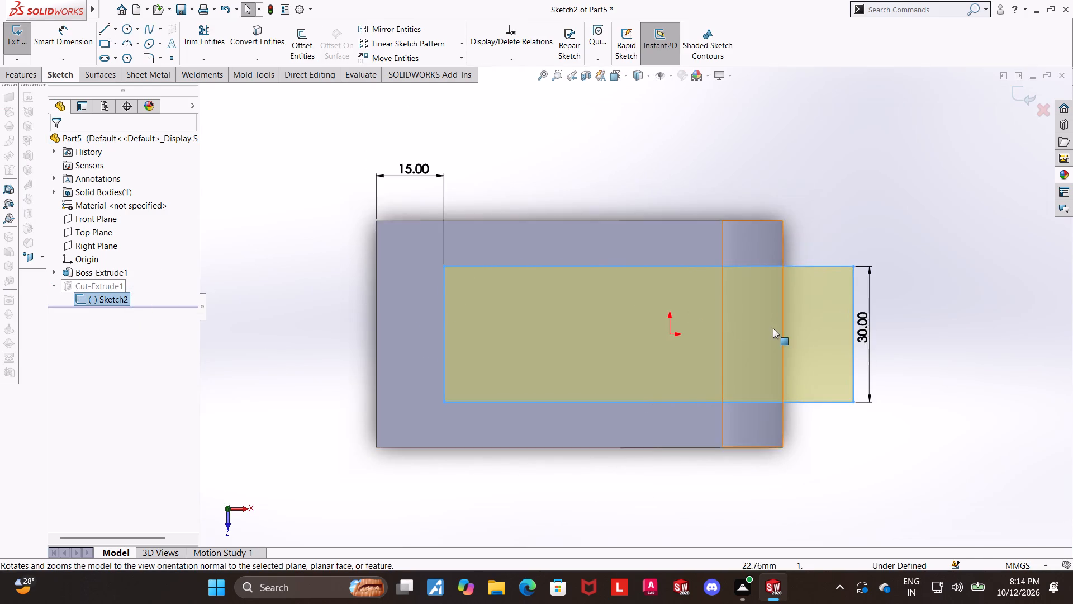
pyautogui.scroll(2, 773, 328)
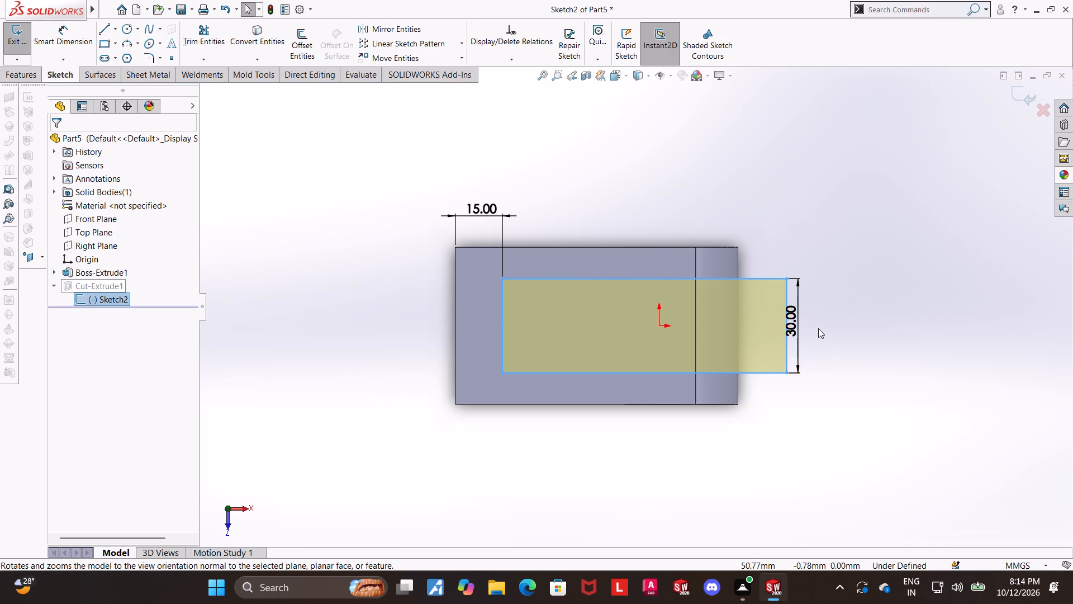
pyautogui.scroll(1, 818, 331)
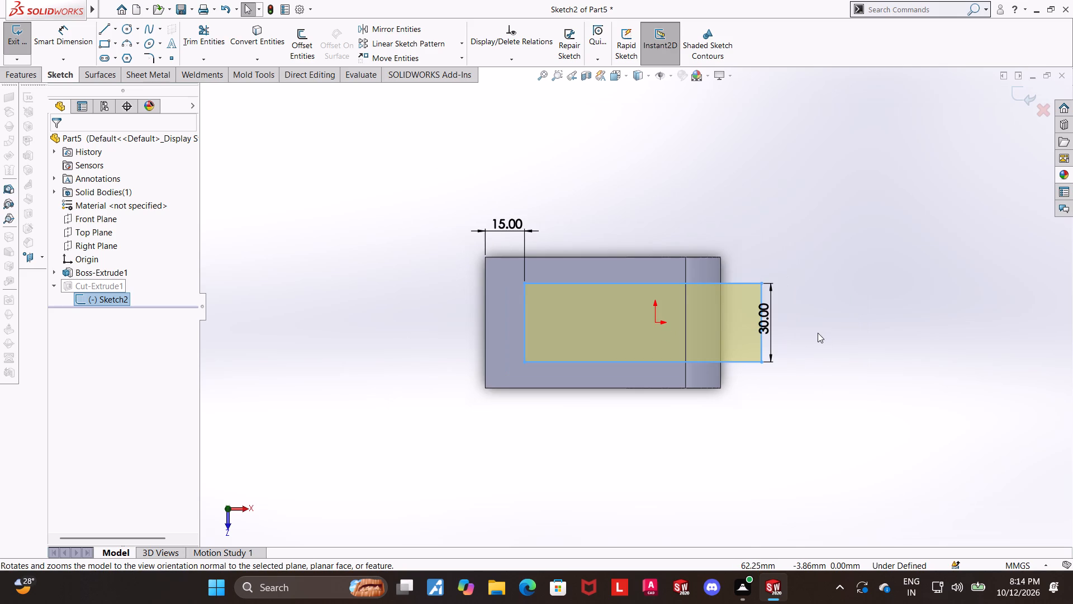
pyautogui.scroll(2, 818, 333)
pyautogui.scroll(-1, 817, 334)
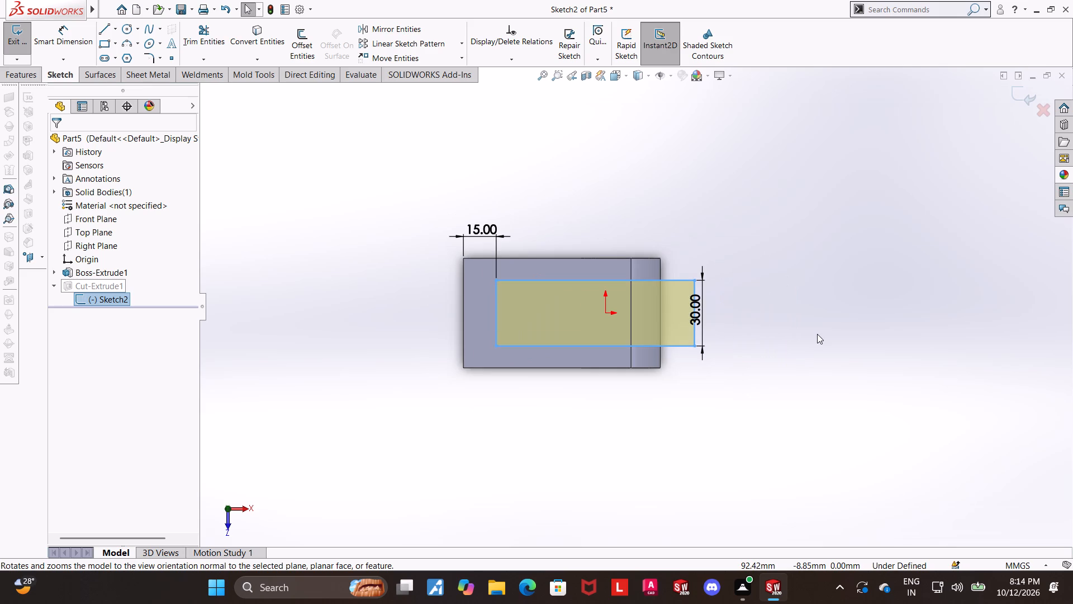
pyautogui.scroll(2, 817, 334)
pyautogui.scroll(-2, 817, 334)
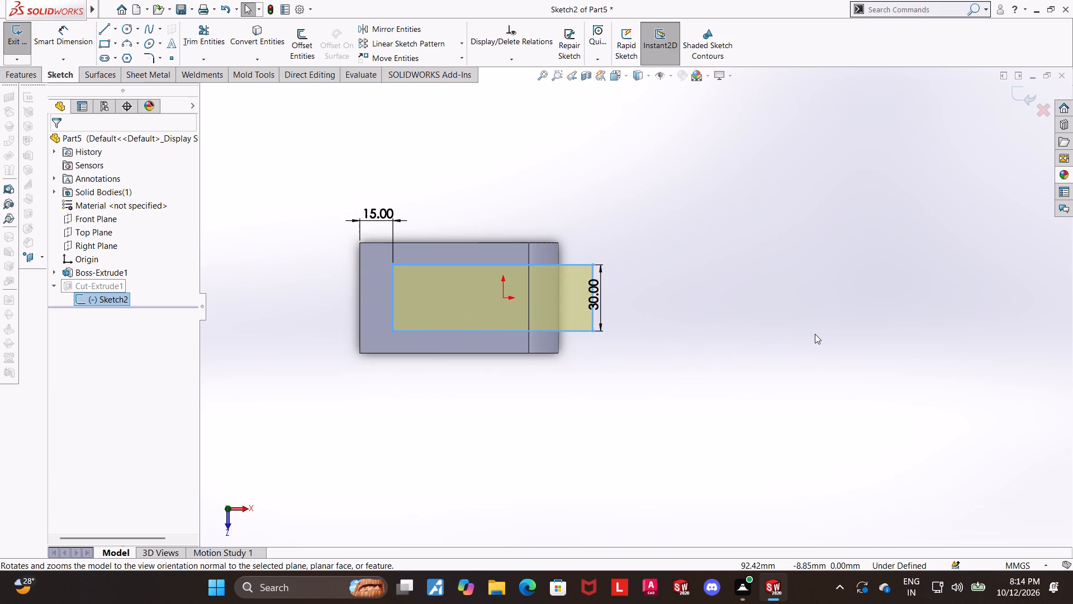
pyautogui.click(1017, 93)
pyautogui.scroll(4, 778, 245)
pyautogui.click(572, 357)
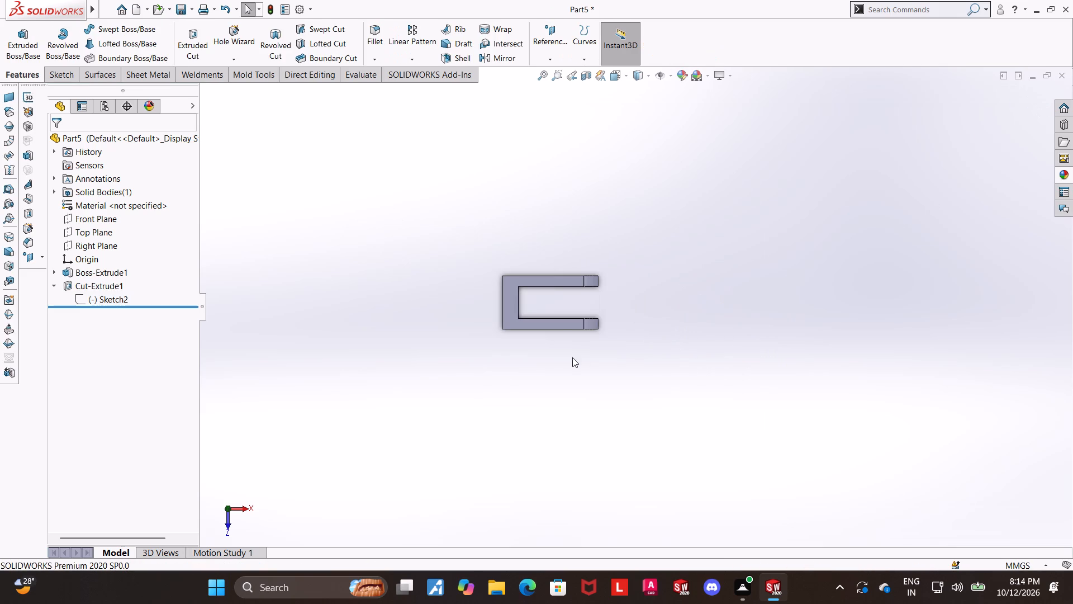
# Start a sketch on the block's front side face containing the holes and orient the view normal to it.
pyautogui.moveTo(576, 358); pyautogui.dragTo(584, 208, button='middle')
pyautogui.scroll(-3, 599, 317)
pyautogui.click(515, 320)
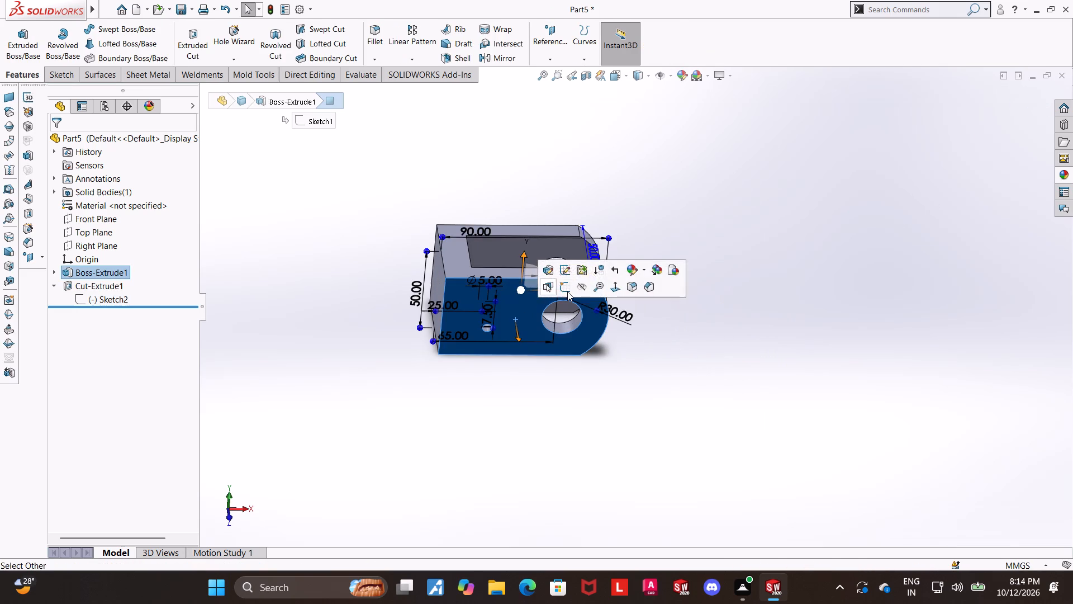
pyautogui.click(567, 291)
pyautogui.click(87, 312)
pyautogui.click(118, 300)
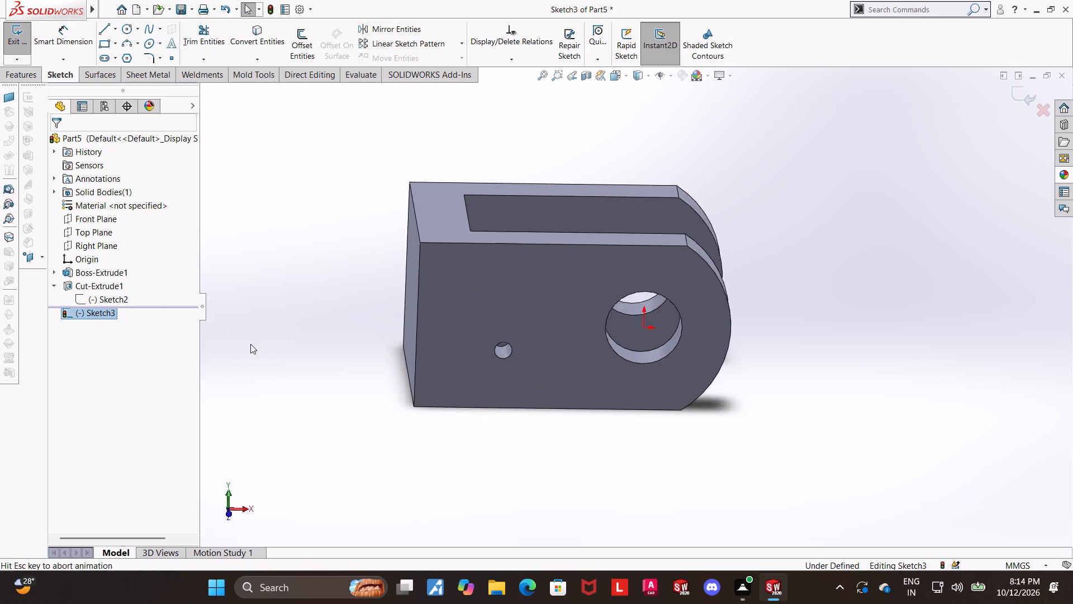
# Sketch a slanted line from the side face's upper edge, about 23 mm from the flat end, down to the lower edge between the two holes.
pyautogui.scroll(2, 470, 352)
pyautogui.scroll(-1, 476, 350)
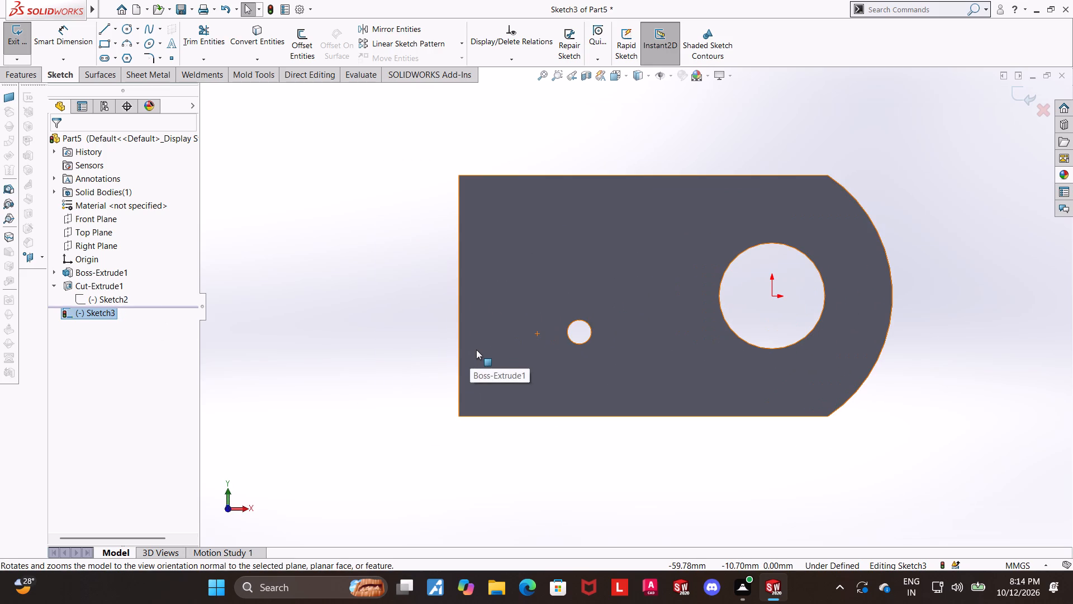
pyautogui.scroll(2, 884, 273)
pyautogui.scroll(-1, 890, 261)
pyautogui.click(890, 261)
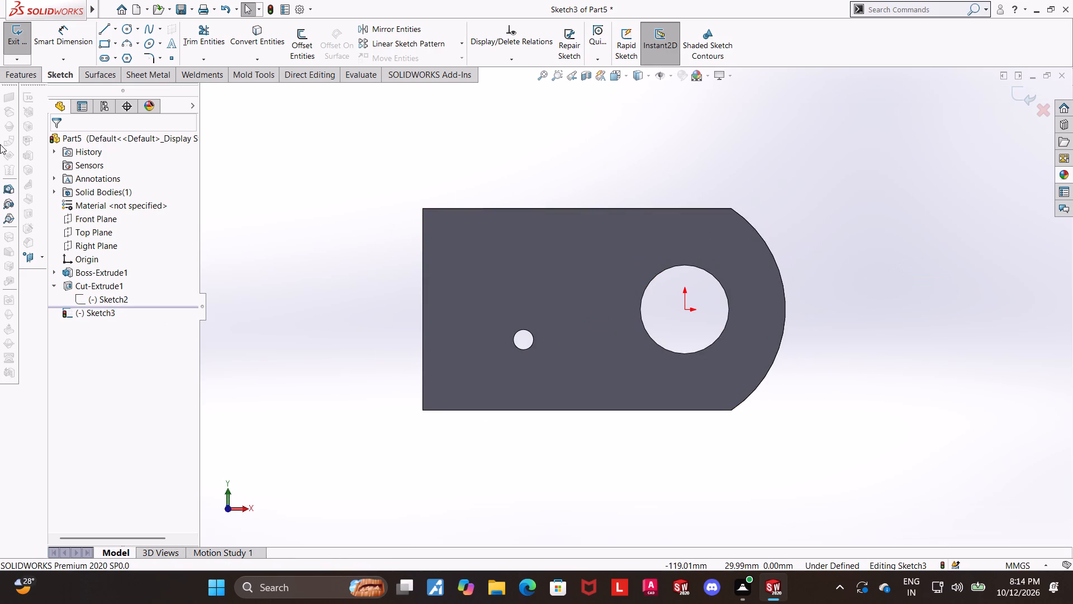
pyautogui.click(103, 24)
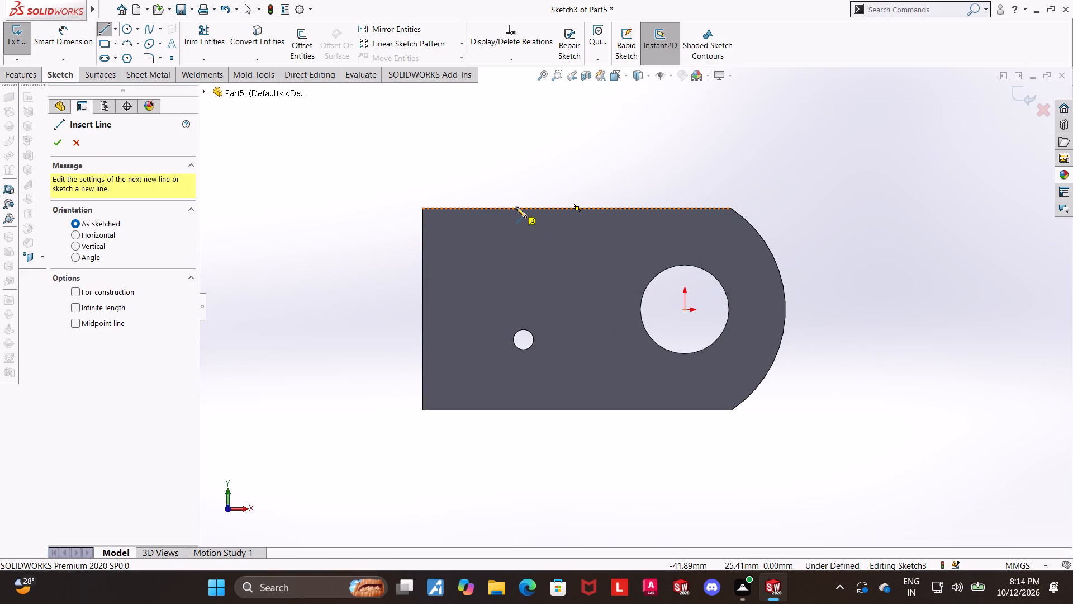
pyautogui.click(516, 207)
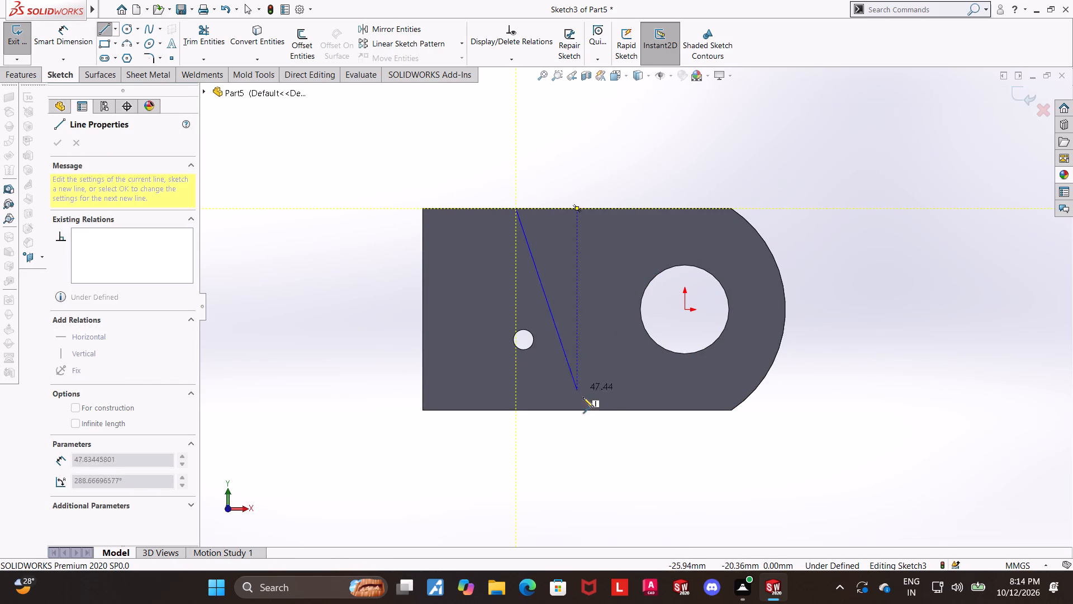
pyautogui.click(588, 411)
pyautogui.press('Escape')
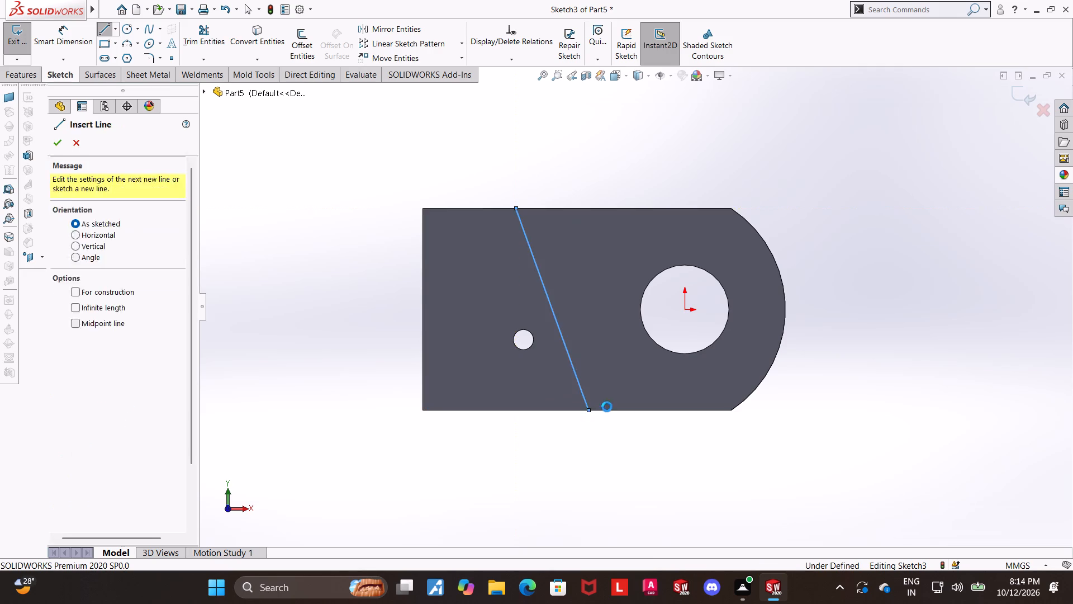
pyautogui.press('Escape')
pyautogui.press('Escape')
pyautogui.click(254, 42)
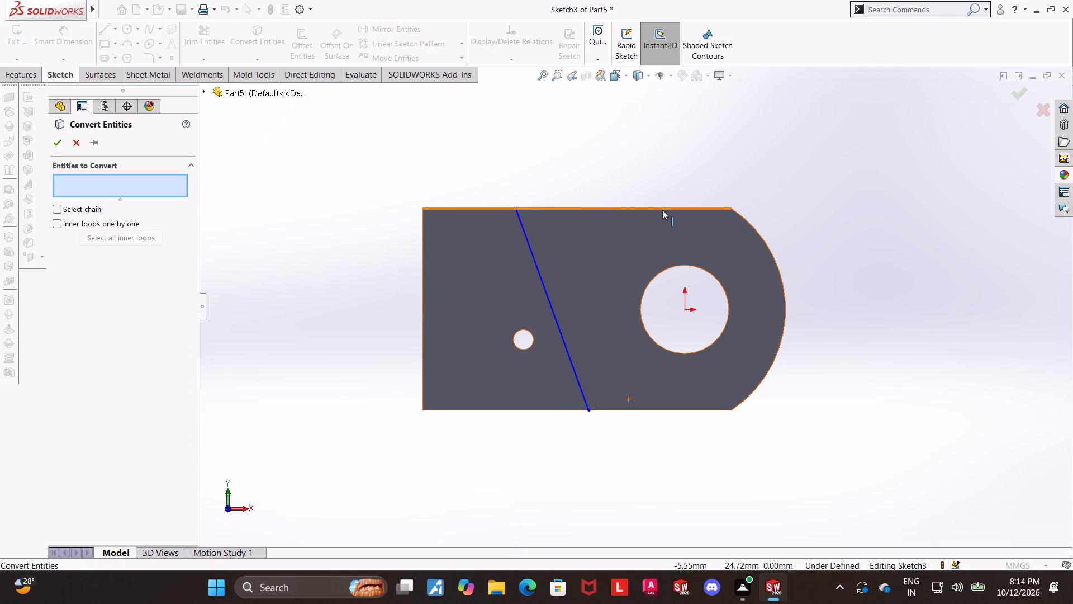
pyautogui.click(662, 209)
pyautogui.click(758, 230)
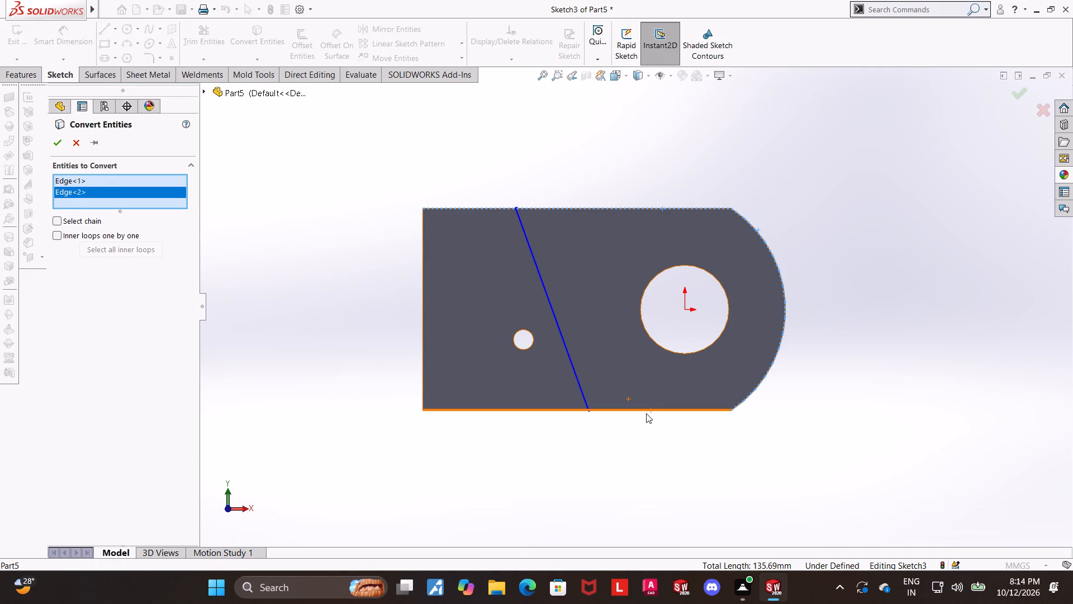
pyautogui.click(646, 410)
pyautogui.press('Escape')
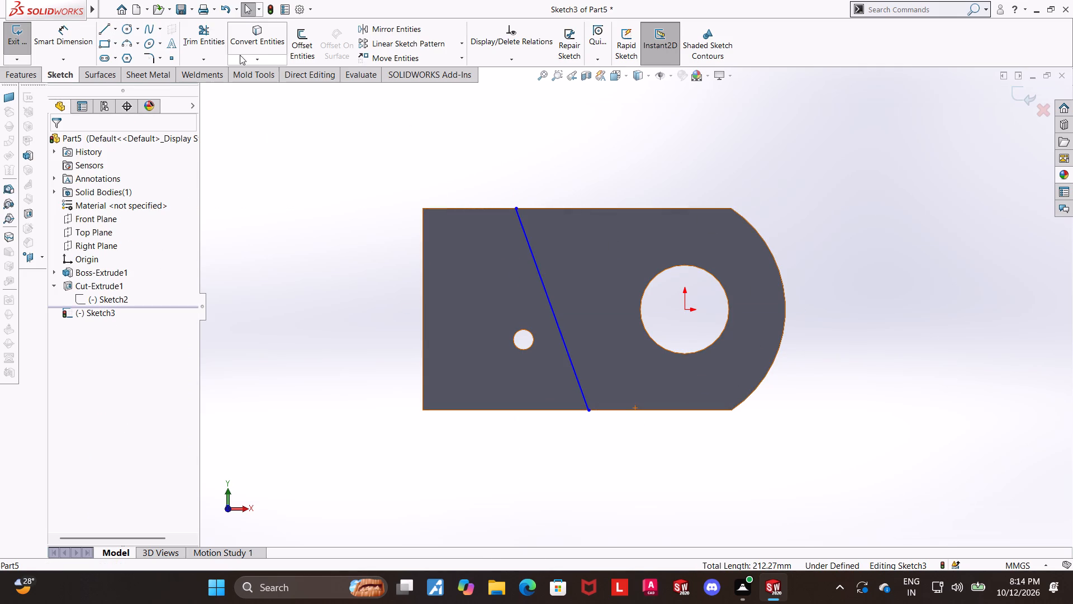
# Convert the side face's upper edge, rounded end edge and lower edge into sketch entities.
pyautogui.click(255, 49)
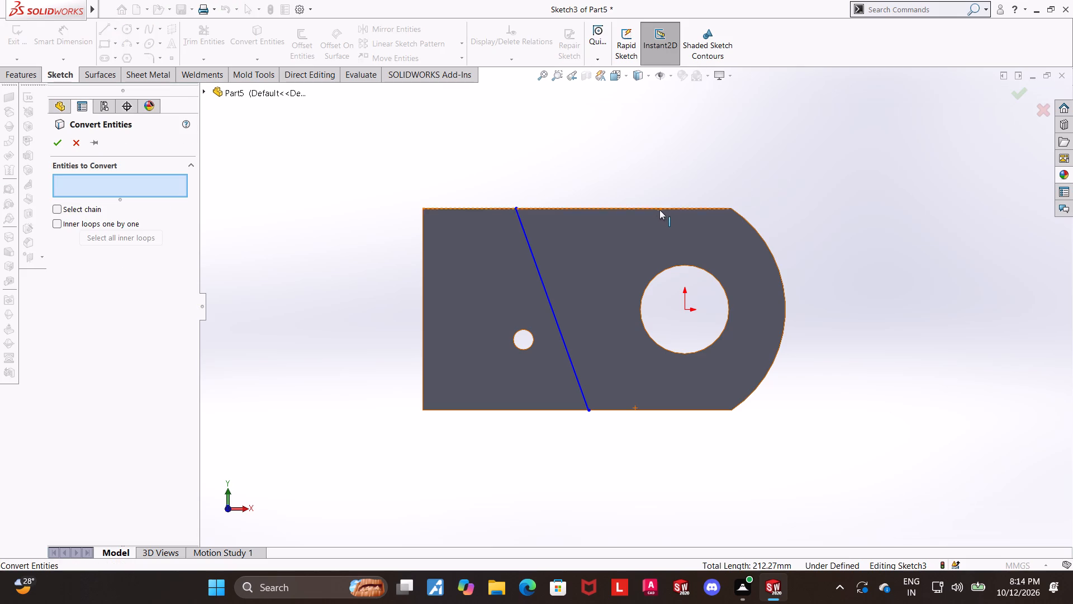
pyautogui.click(659, 209)
pyautogui.click(757, 231)
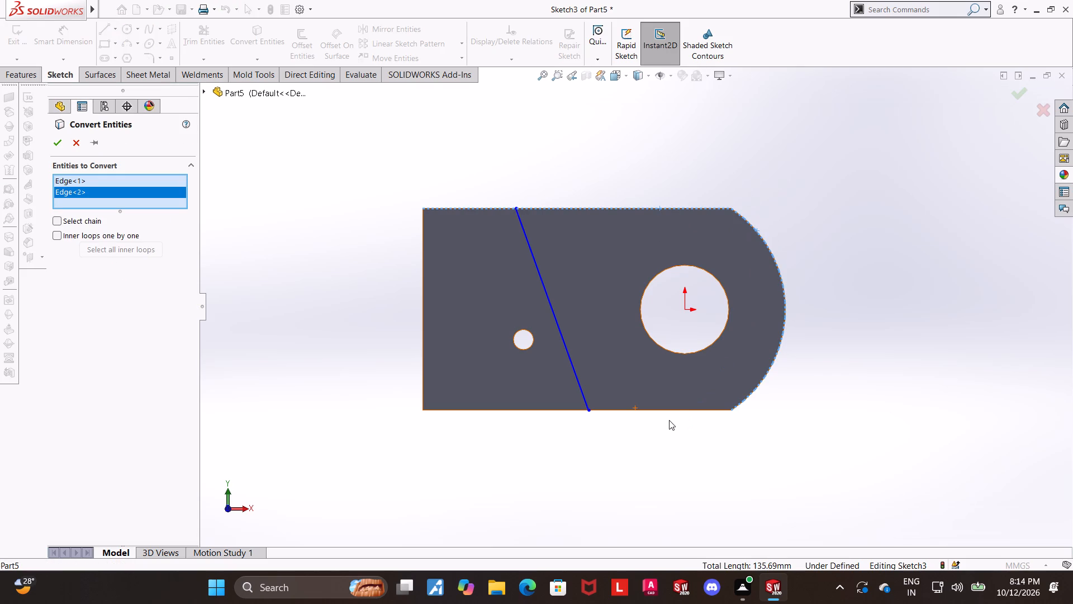
pyautogui.click(666, 413)
pyautogui.click(664, 410)
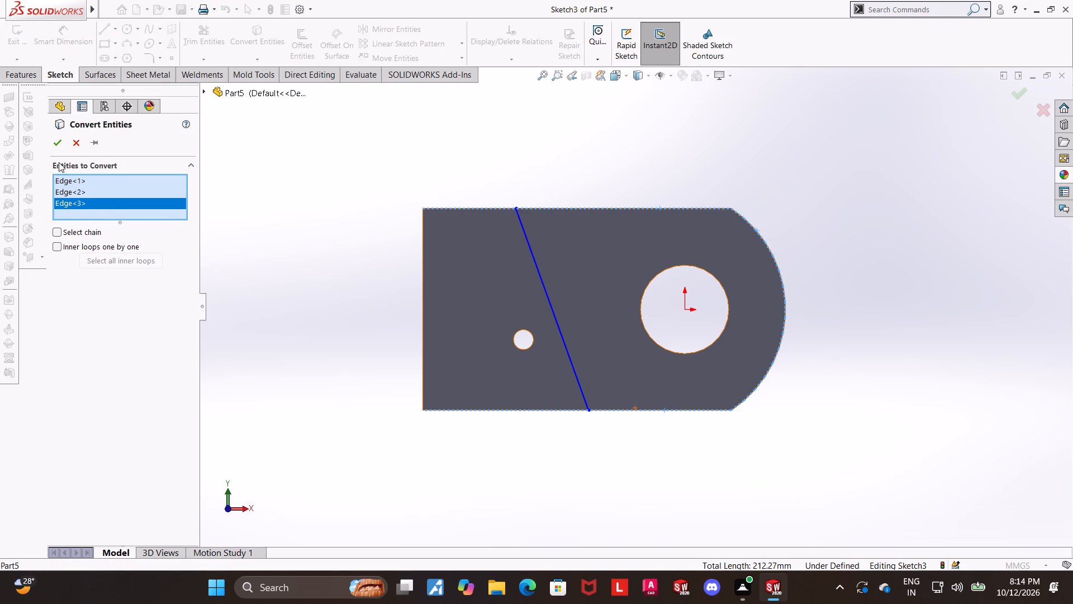
pyautogui.click(56, 153)
pyautogui.click(56, 148)
# Power trim the converted upper and lower lines between the flat end and the slanted line.
pyautogui.click(213, 35)
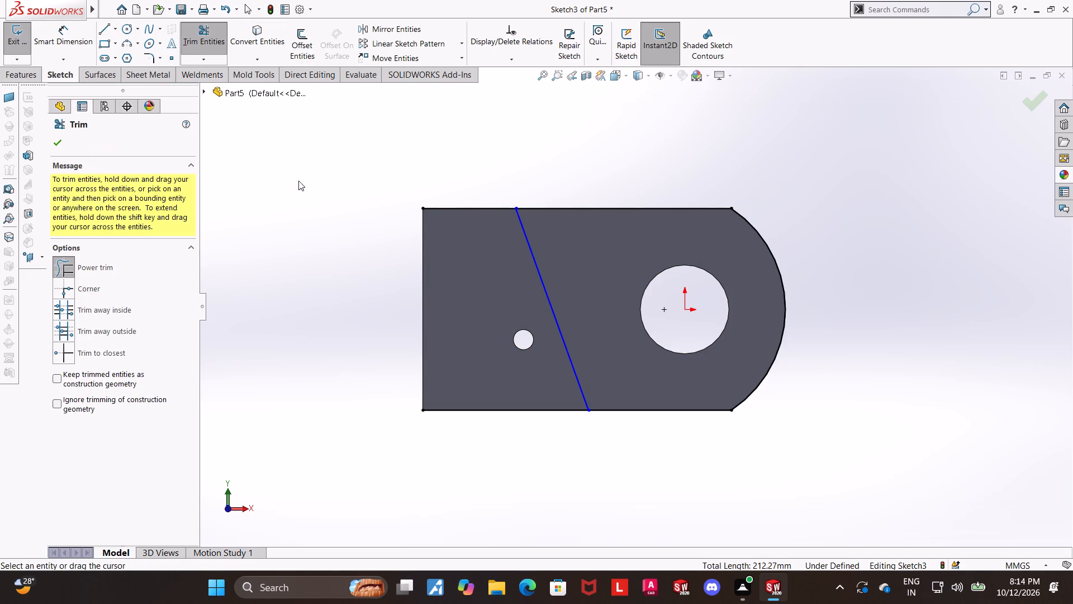
pyautogui.moveTo(436, 229); pyautogui.dragTo(439, 155)
pyautogui.moveTo(470, 358); pyautogui.dragTo(468, 423)
pyautogui.press('Escape')
pyautogui.press('Escape')
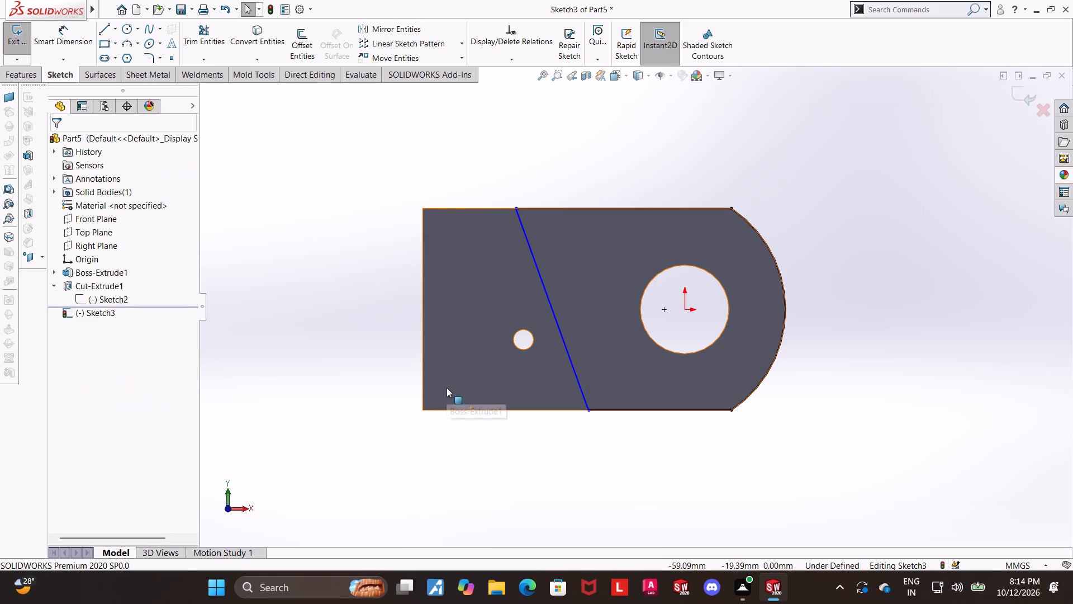
# Dimension the slanted line's upper endpoint 26 mm from the block's flat end.
pyautogui.click(46, 37)
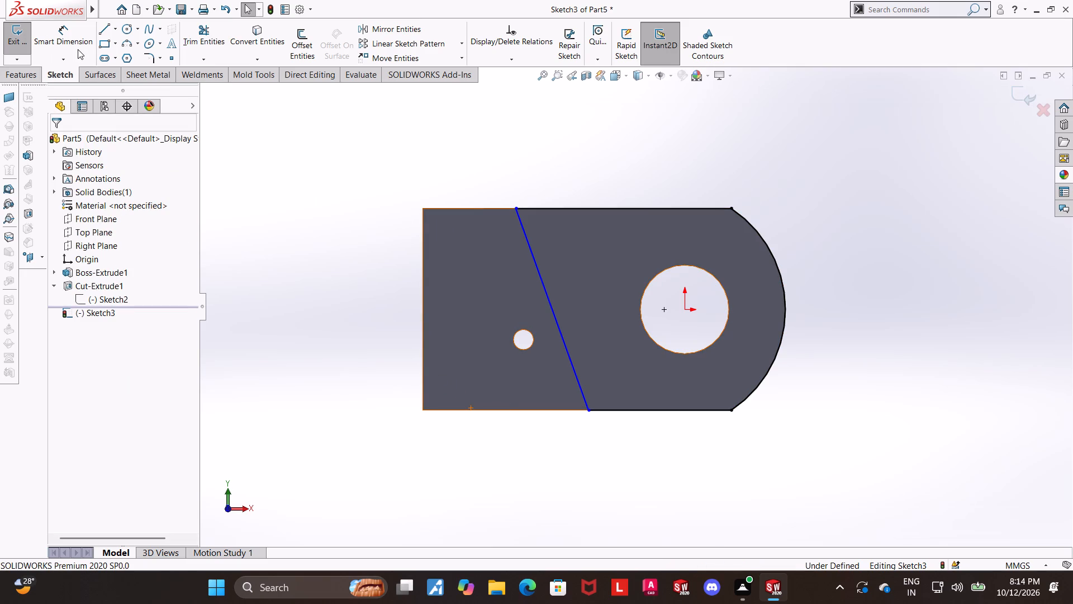
pyautogui.click(72, 30)
pyautogui.click(517, 205)
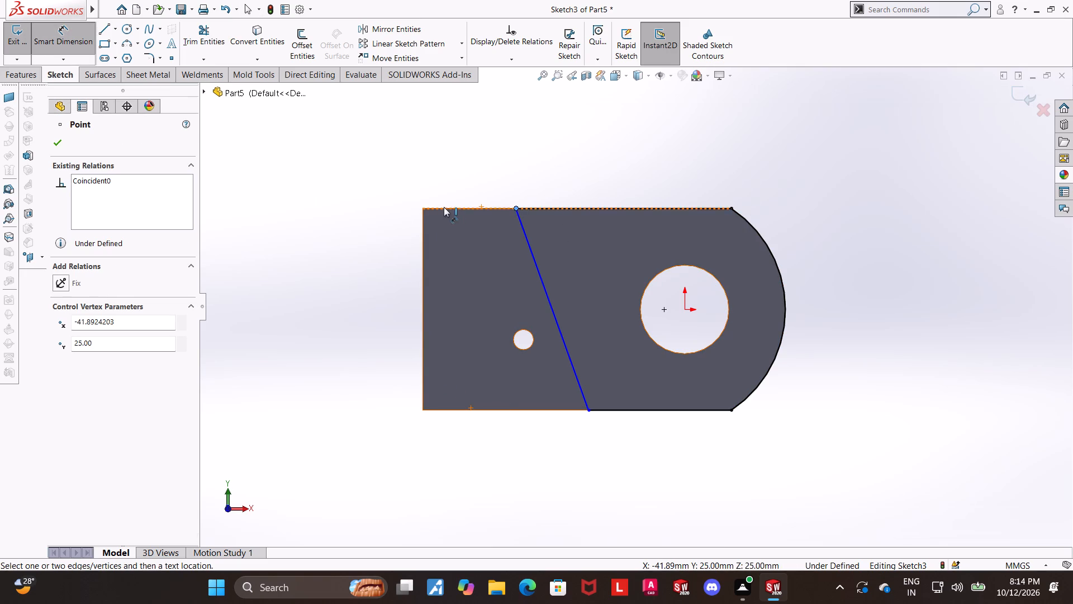
pyautogui.click(424, 220)
pyautogui.click(439, 168)
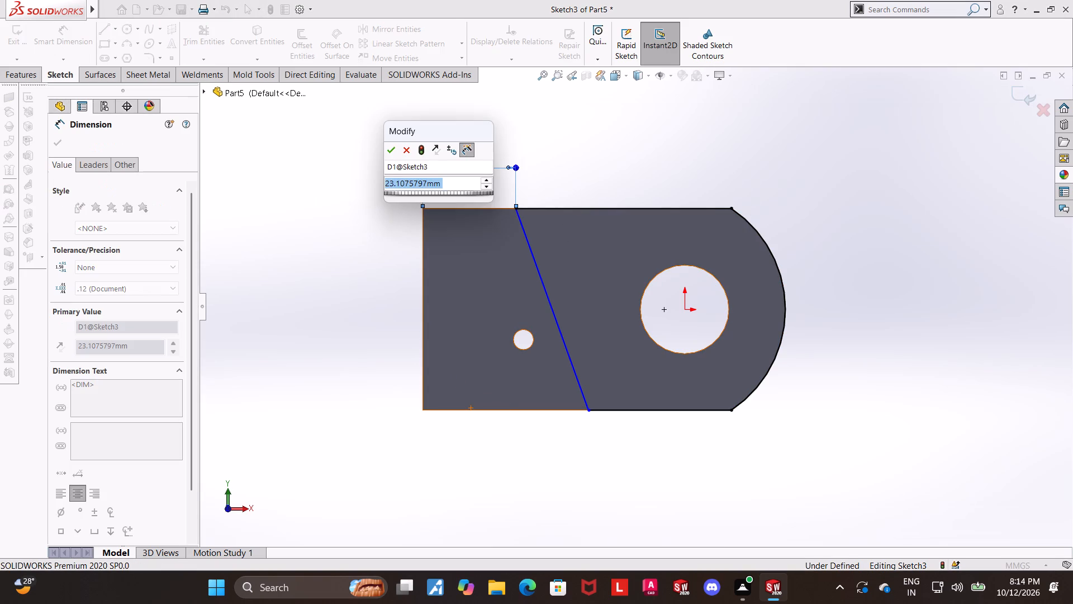
pyautogui.press('2')
pyautogui.press('6')
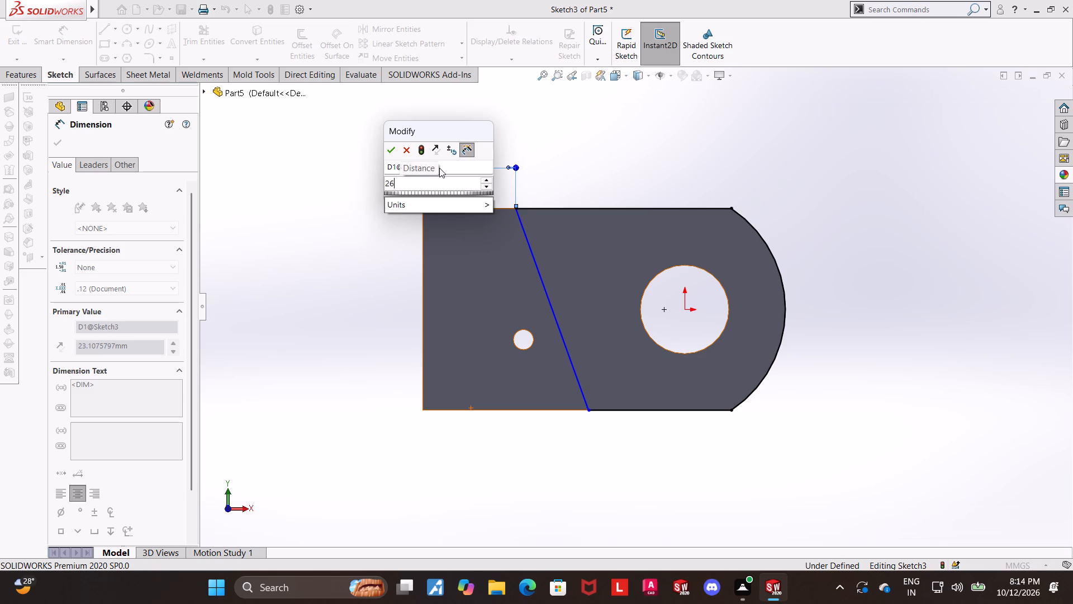
pyautogui.press('Return')
pyautogui.press('Escape')
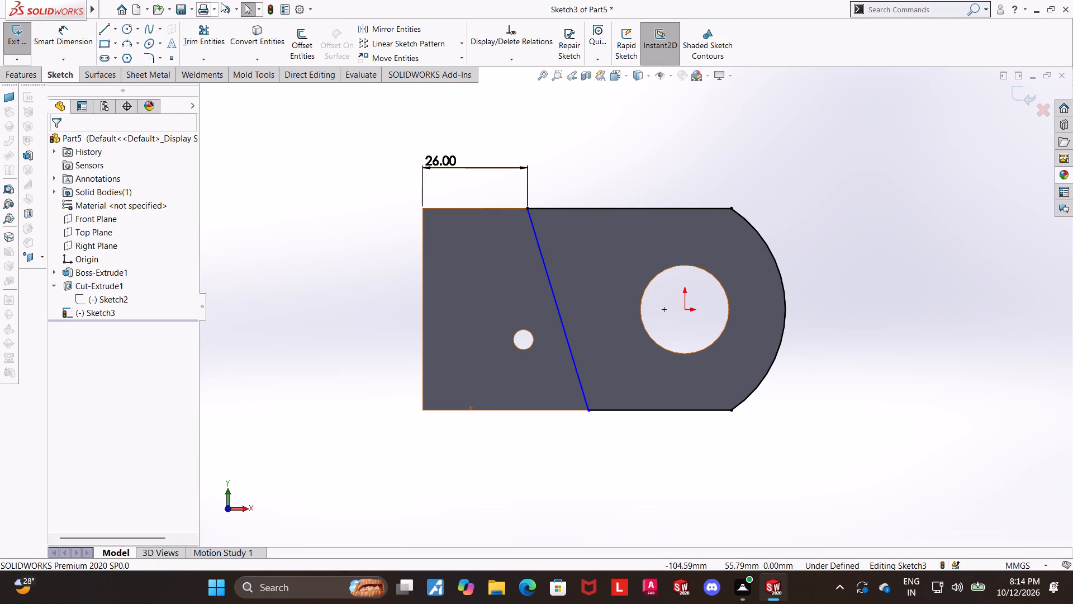
# Dimension the angle between the slanted line and the lower edge as 110° and exit the sketch.
pyautogui.click(55, 34)
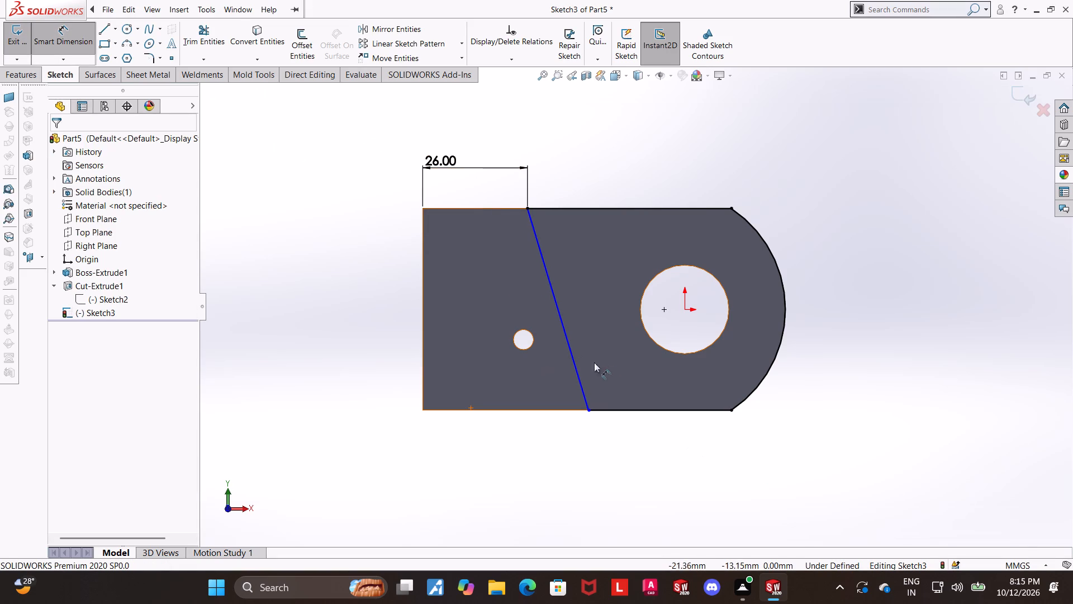
pyautogui.click(575, 370)
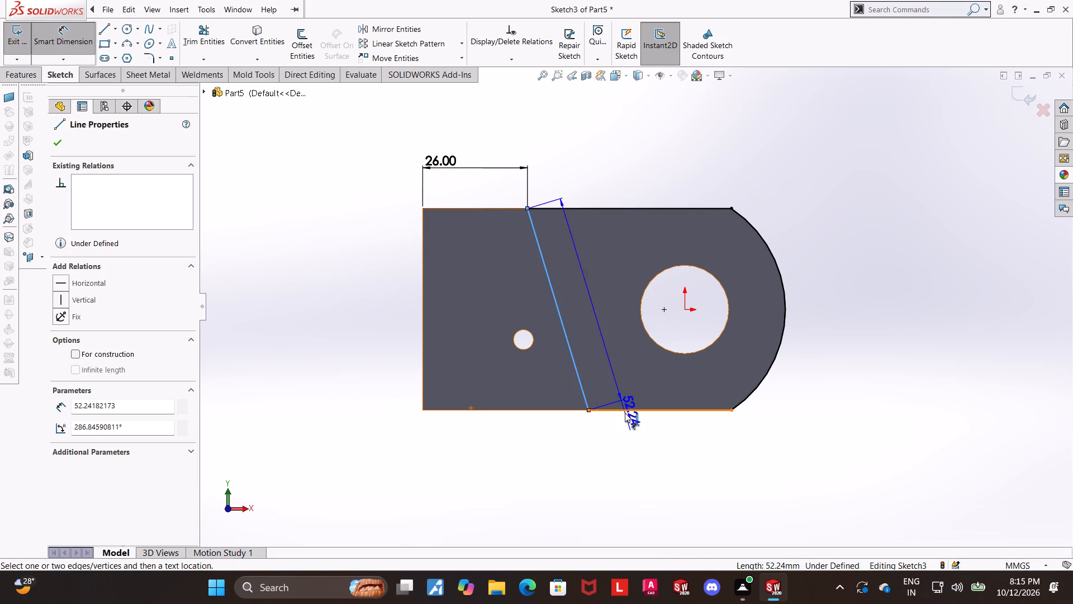
pyautogui.click(625, 413)
pyautogui.click(623, 390)
pyautogui.write('110')
pyautogui.press('Return')
pyautogui.press('Escape')
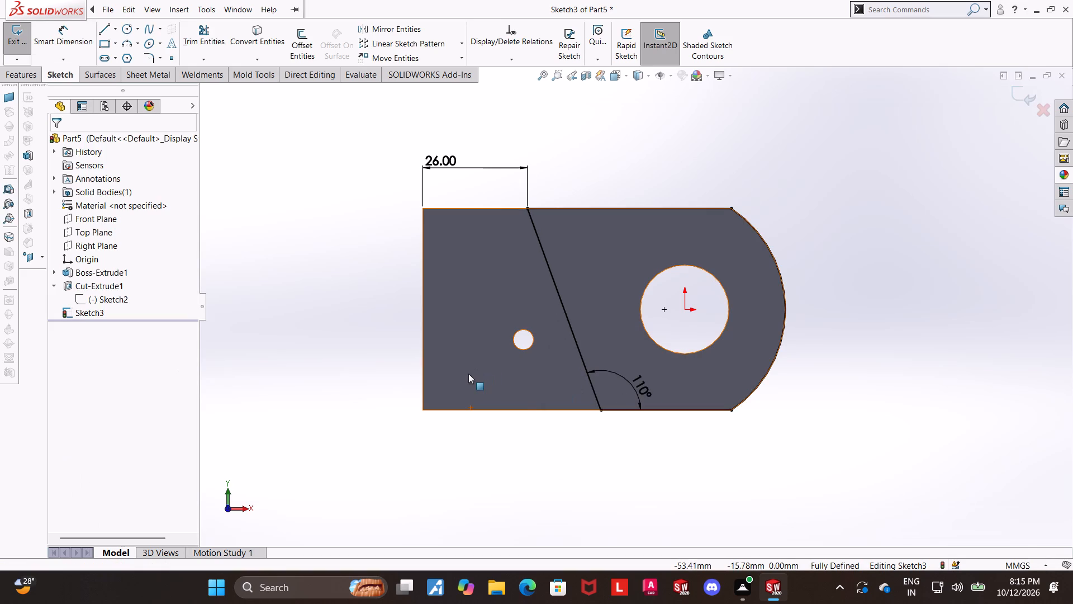
pyautogui.scroll(1, 868, 276)
pyautogui.moveTo(868, 254); pyautogui.dragTo(841, 323, button='middle')
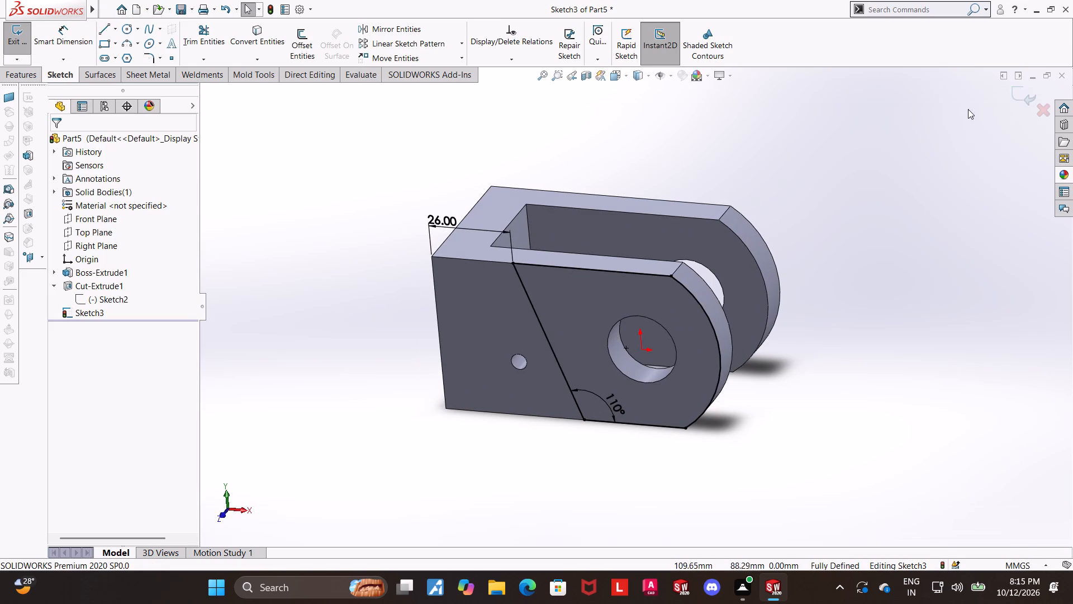
pyautogui.click(1023, 86)
pyautogui.moveTo(849, 195); pyautogui.dragTo(846, 207, button='middle')
pyautogui.scroll(-2, 691, 252)
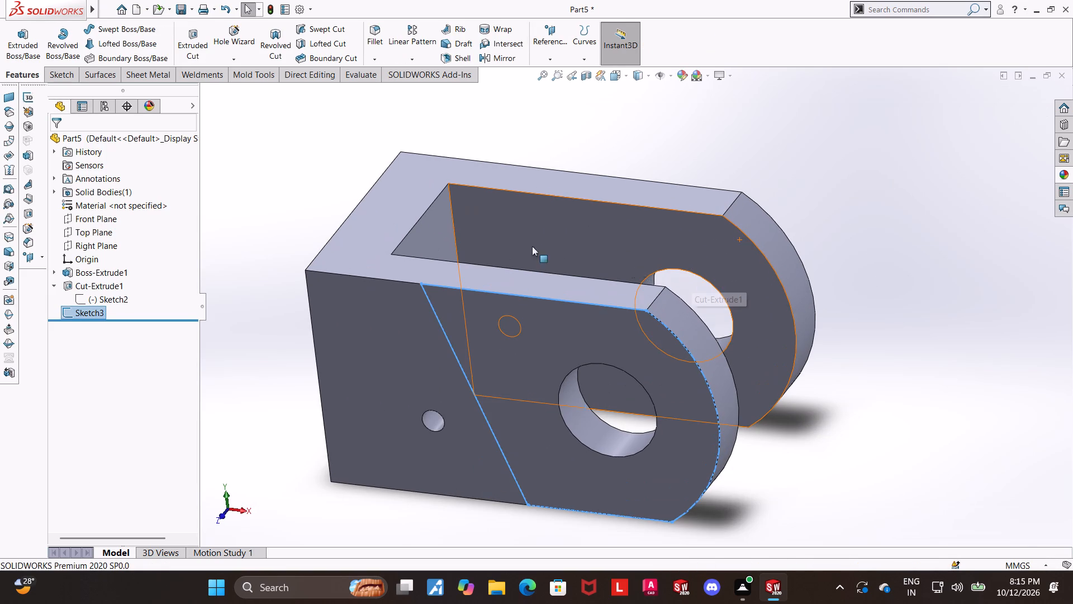
# Measure the front arm's thickness between its outer side face and its inner slot face.
pyautogui.click(368, 77)
pyautogui.click(112, 41)
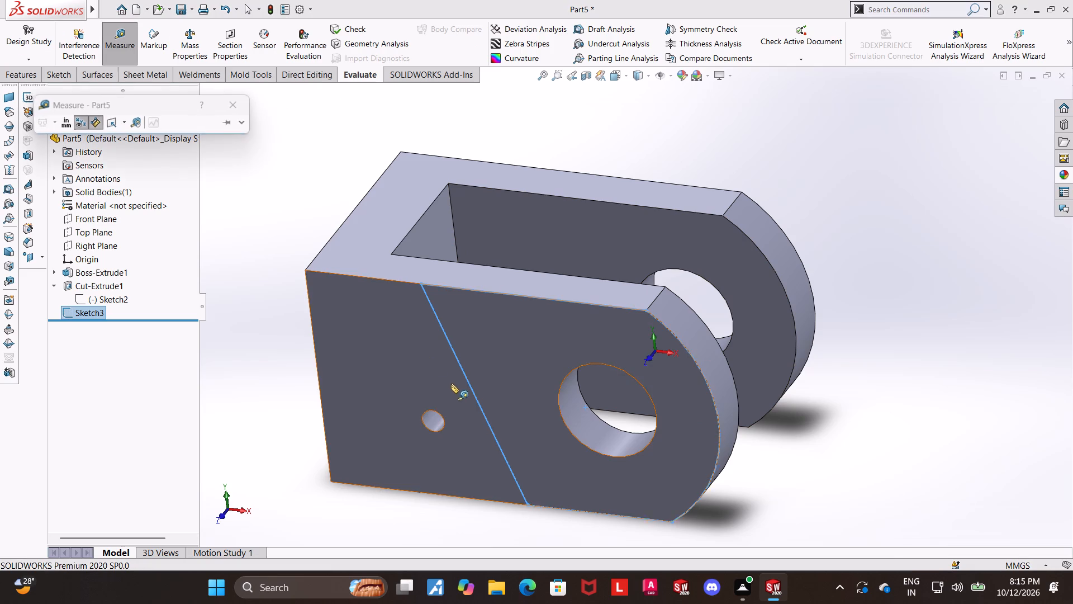
pyautogui.click(451, 389)
pyautogui.moveTo(650, 277); pyautogui.dragTo(607, 381, button='middle')
pyautogui.moveTo(555, 357); pyautogui.dragTo(507, 405, button='middle')
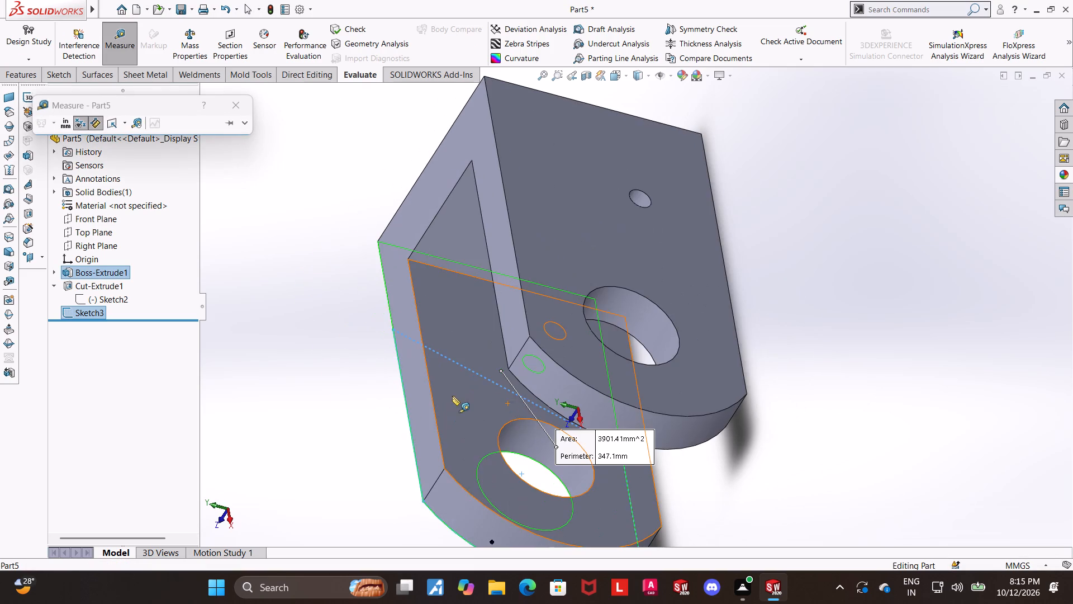
pyautogui.click(452, 396)
pyautogui.scroll(3, 475, 403)
pyautogui.moveTo(783, 395); pyautogui.dragTo(863, 322, button='middle')
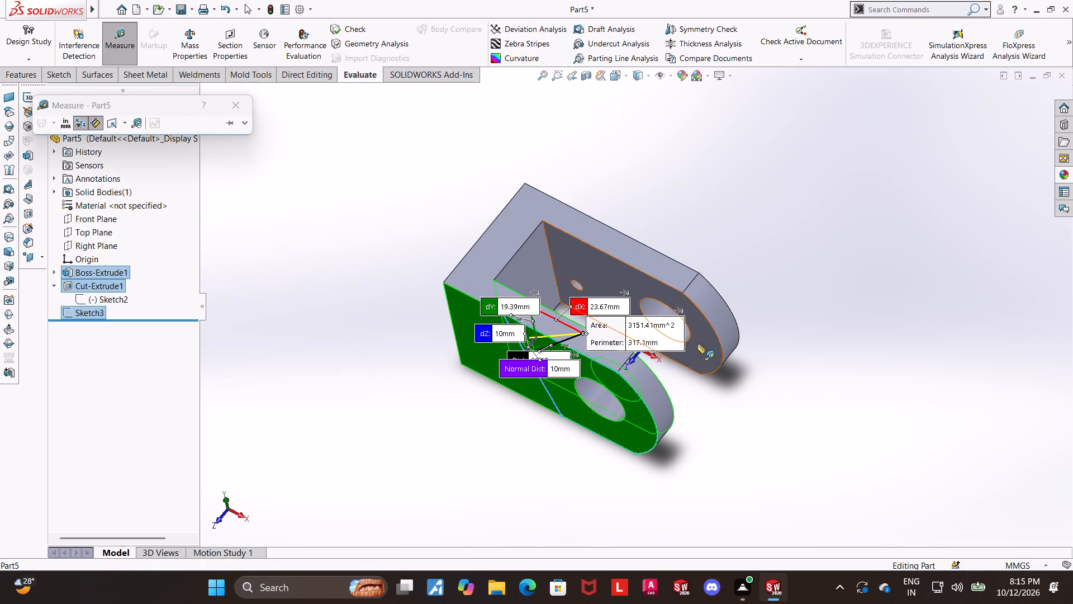
pyautogui.scroll(-2, 666, 344)
pyautogui.scroll(1, 569, 363)
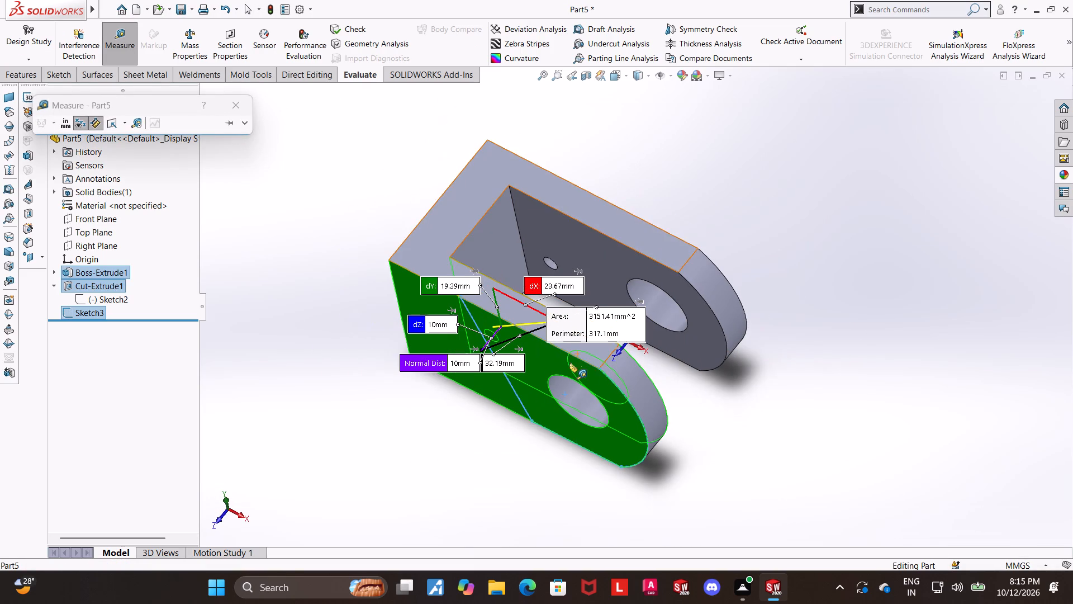
pyautogui.click(811, 358)
pyautogui.press('Escape')
# Measure the distance between the block's two outer side faces.
pyautogui.scroll(2, 718, 345)
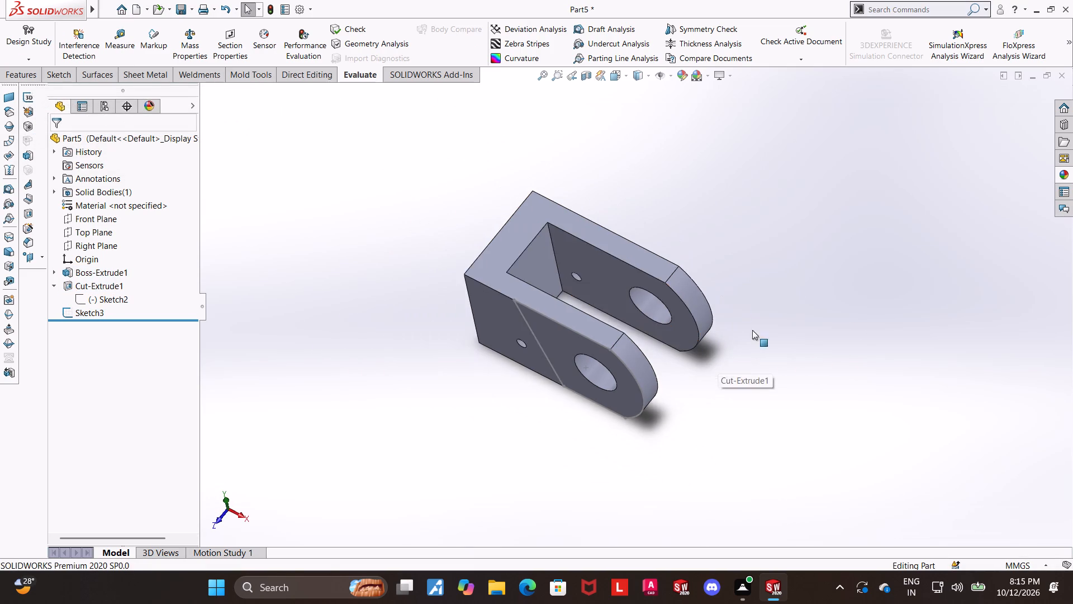
pyautogui.moveTo(753, 331); pyautogui.dragTo(771, 242, button='middle')
pyautogui.moveTo(758, 262); pyautogui.dragTo(759, 277, button='middle')
pyautogui.scroll(-1, 758, 276)
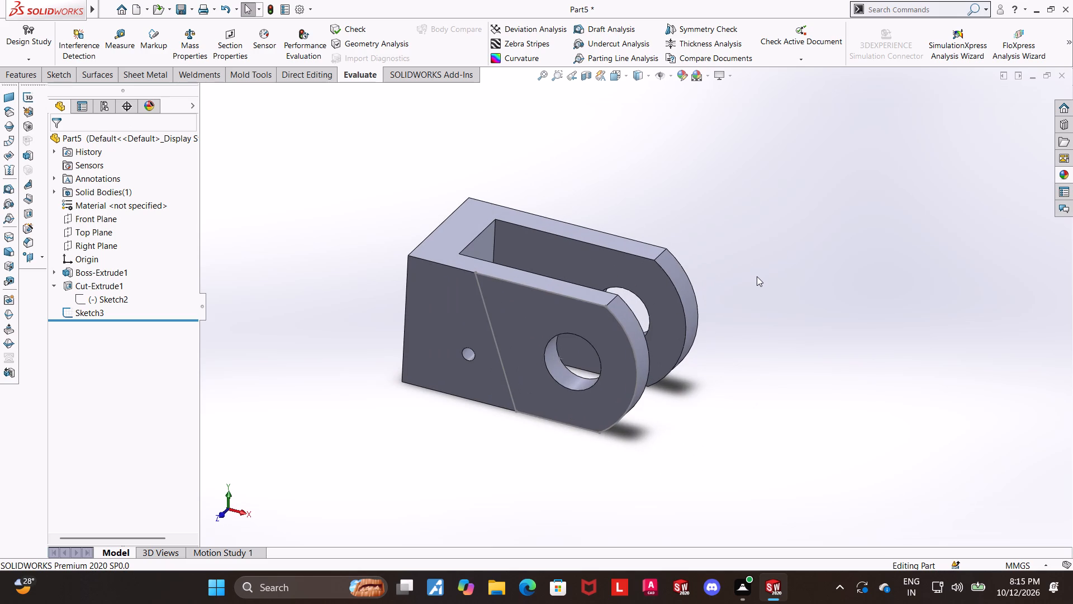
pyautogui.moveTo(732, 289); pyautogui.dragTo(722, 317, button='middle')
pyautogui.click(124, 35)
pyautogui.click(509, 322)
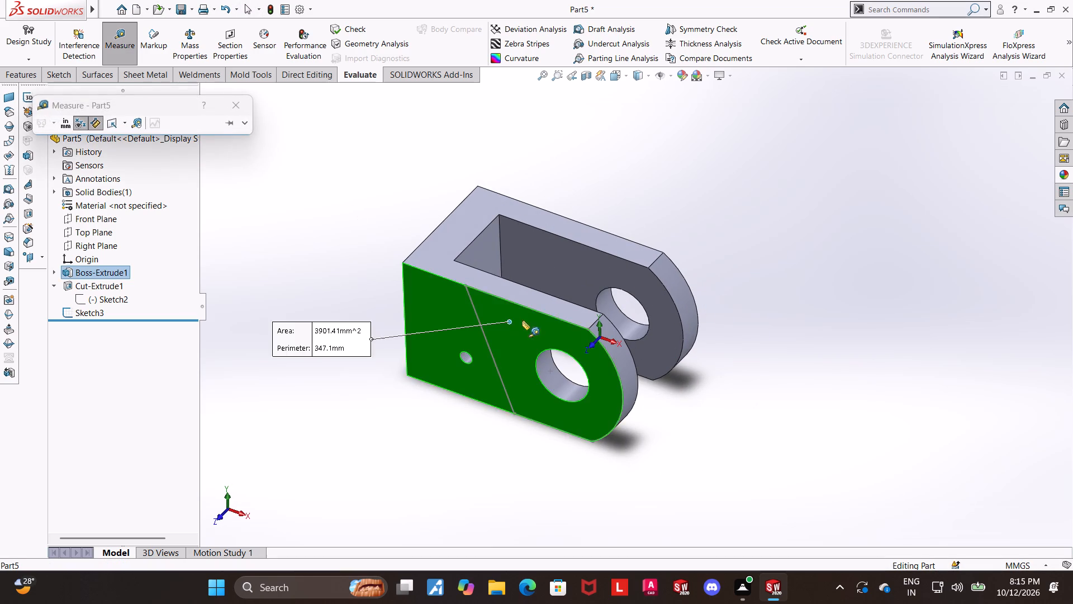
pyautogui.moveTo(724, 209); pyautogui.dragTo(622, 322, button='middle')
pyautogui.click(615, 316)
pyautogui.moveTo(771, 332); pyautogui.dragTo(803, 309, button='middle')
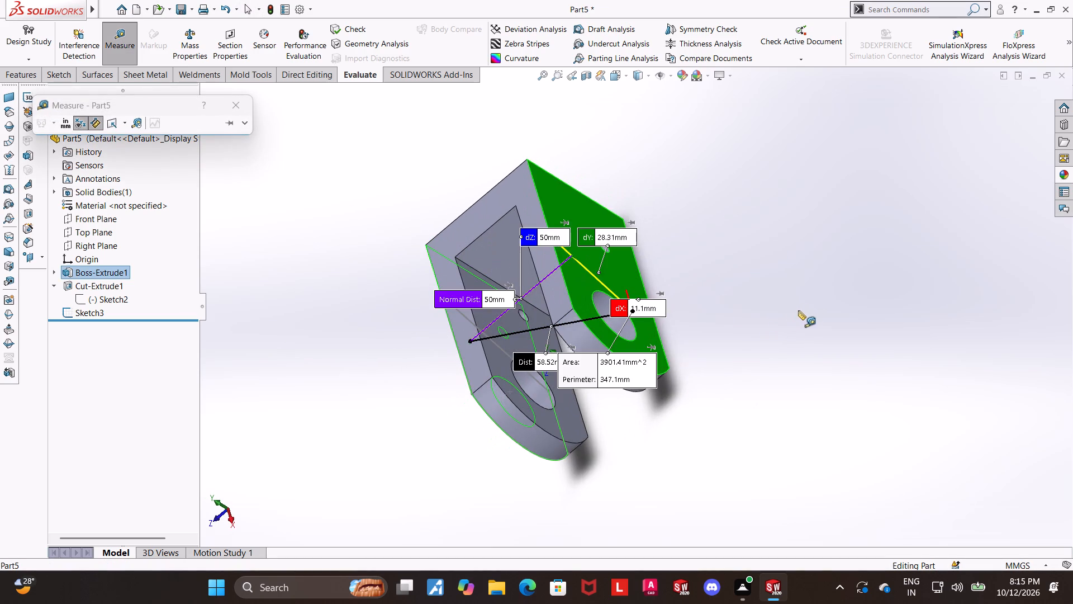
pyautogui.moveTo(792, 314); pyautogui.dragTo(811, 300, button='middle')
pyautogui.moveTo(710, 343); pyautogui.dragTo(738, 309, button='middle')
pyautogui.scroll(-1, 634, 336)
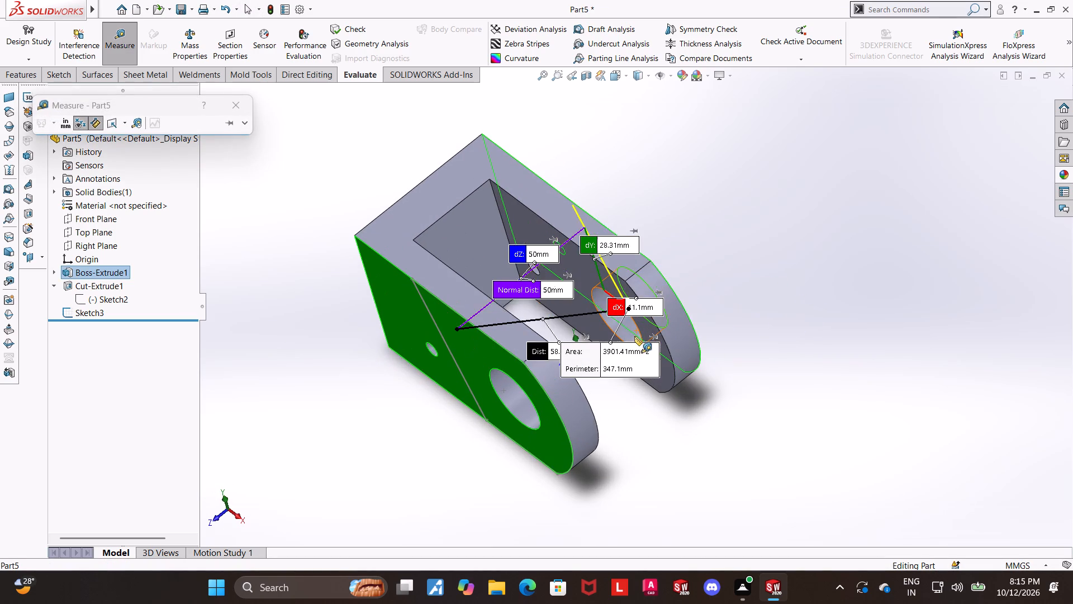
pyautogui.press('Escape')
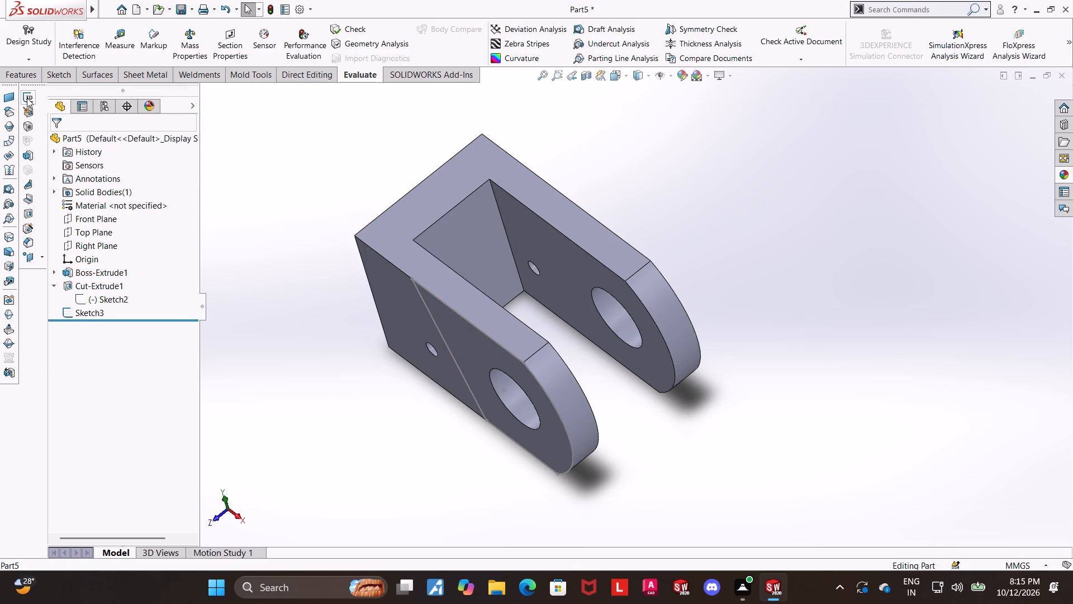
# Extrude-cut the closed sketch with the slanted edge 4 mm blind into the front arm's outer side face.
pyautogui.click(27, 79)
pyautogui.click(190, 43)
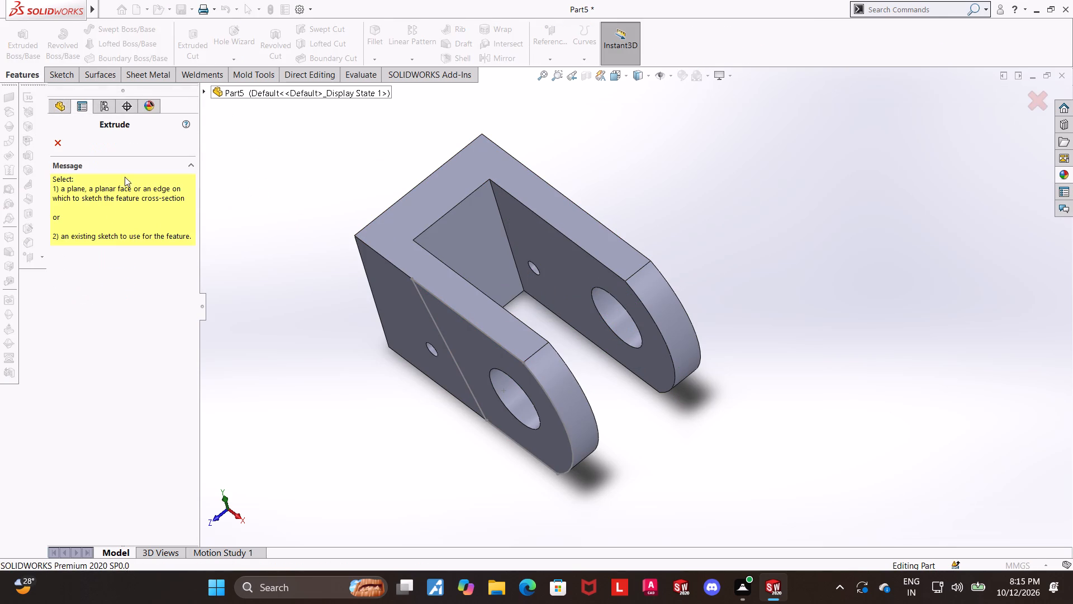
pyautogui.click(206, 92)
pyautogui.click(242, 262)
pyautogui.click(240, 254)
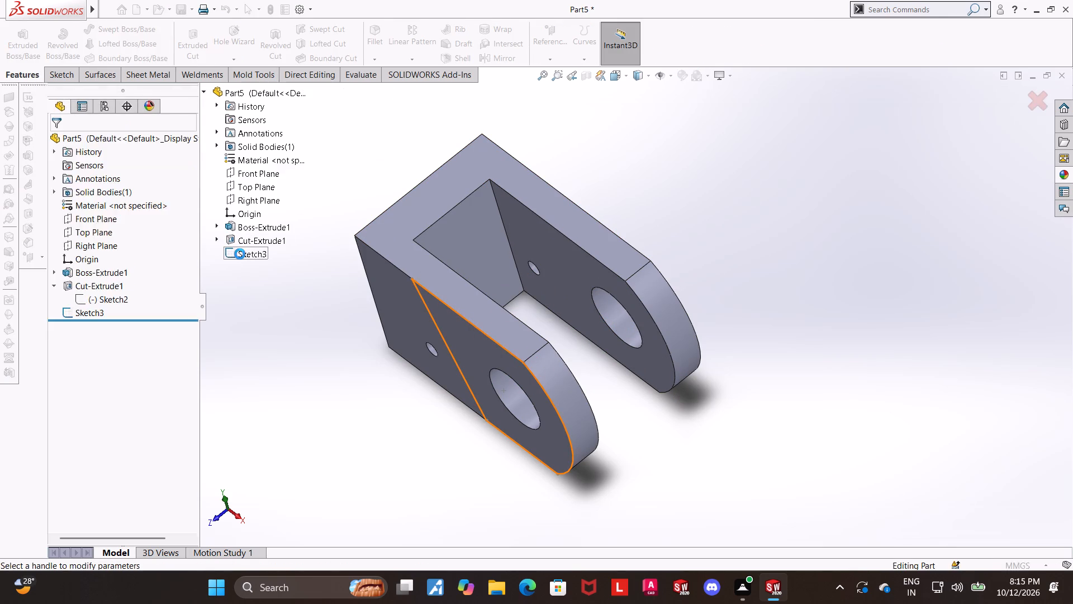
pyautogui.press('4')
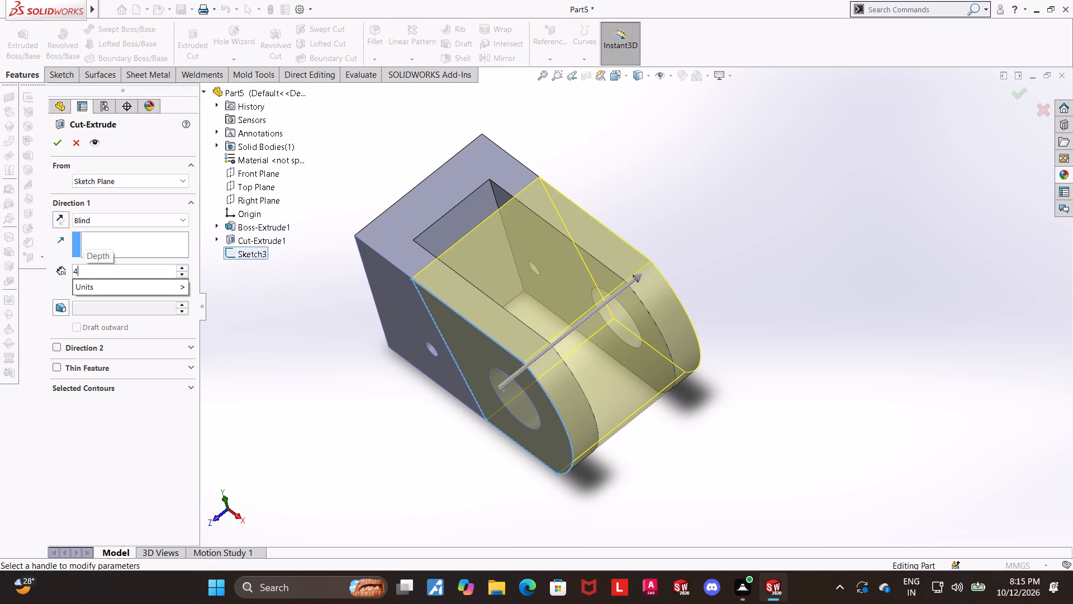
pyautogui.press('Return')
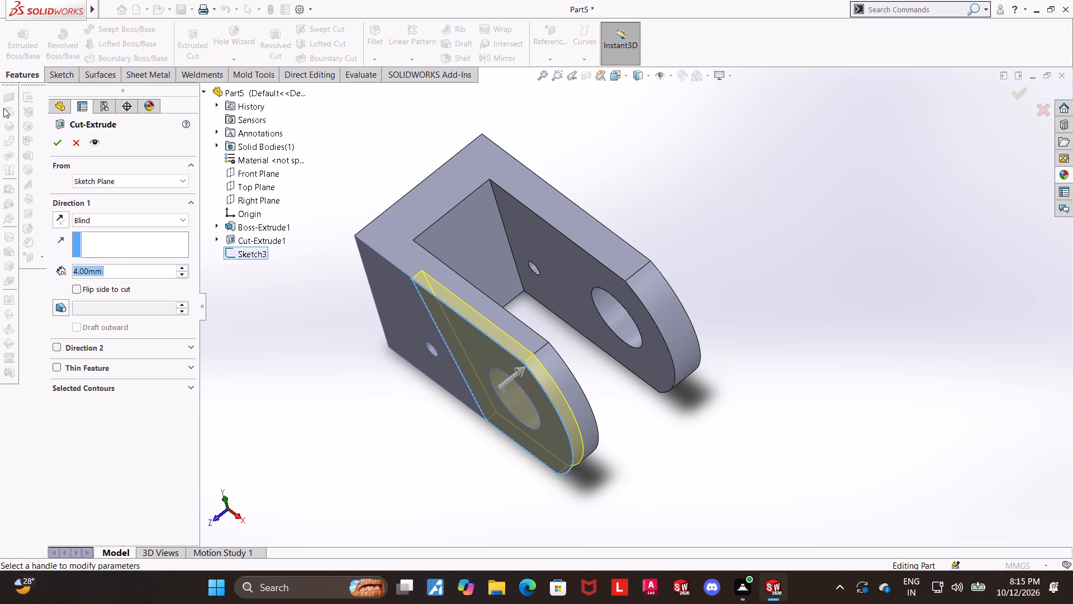
pyautogui.click(56, 147)
pyautogui.click(412, 454)
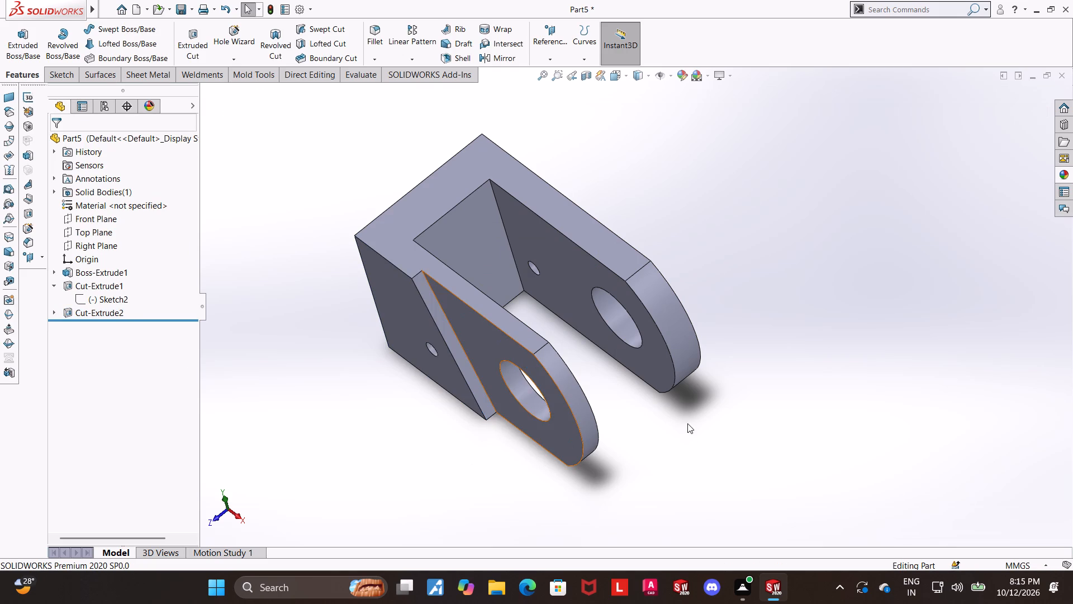
# Mirror the 4 mm slanted-edge cut about the Front Plane onto the opposite arm.
pyautogui.moveTo(687, 423); pyautogui.dragTo(722, 327, button='middle')
pyautogui.moveTo(663, 256); pyautogui.dragTo(657, 263, button='middle')
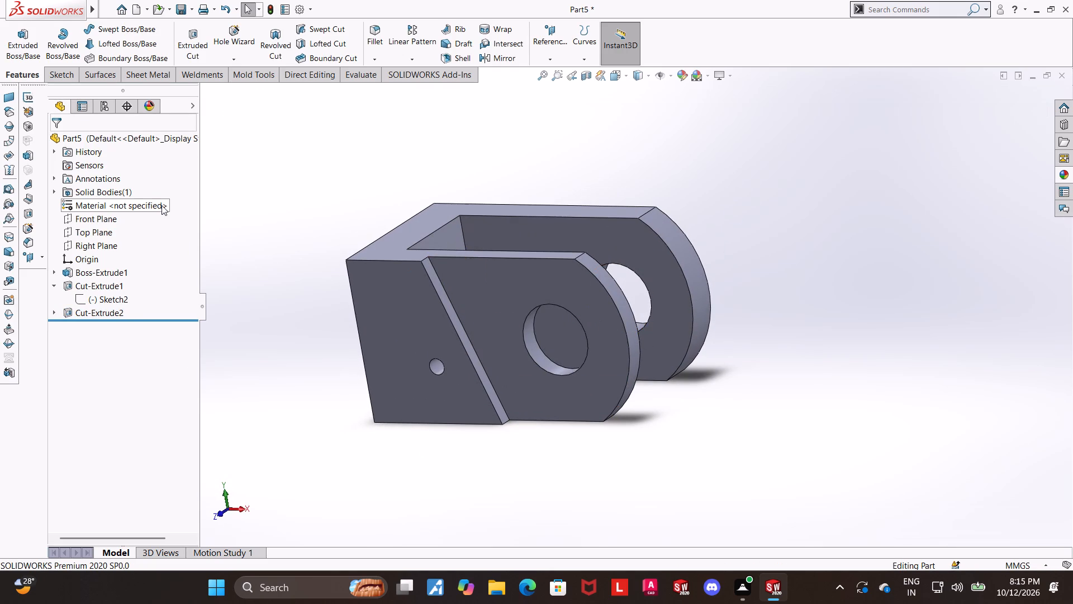
pyautogui.click(103, 309)
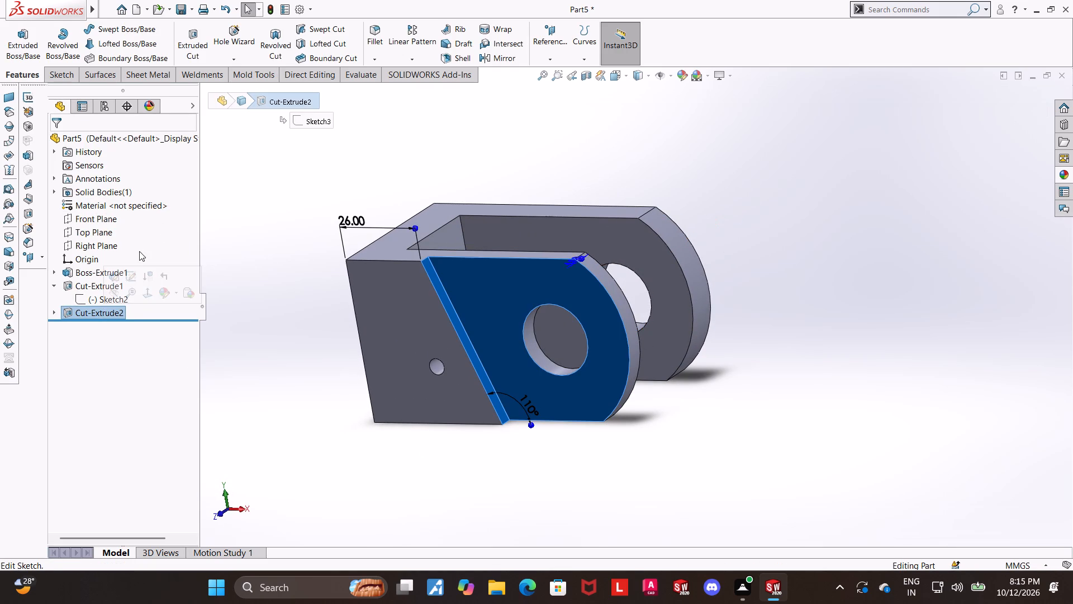
pyautogui.press('Escape')
pyautogui.press('Escape')
pyautogui.click(486, 55)
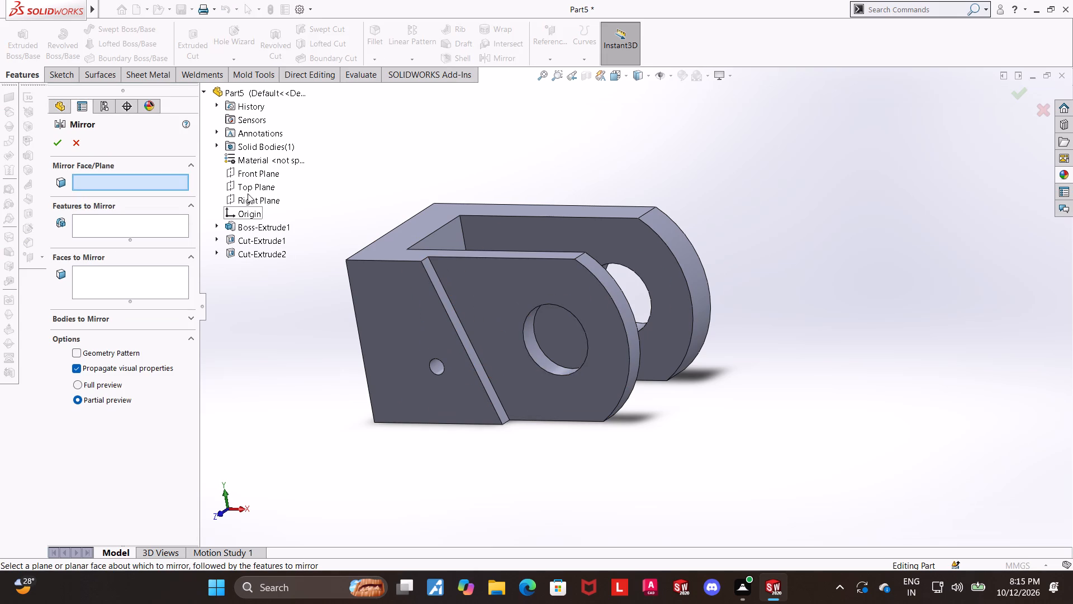
pyautogui.click(251, 170)
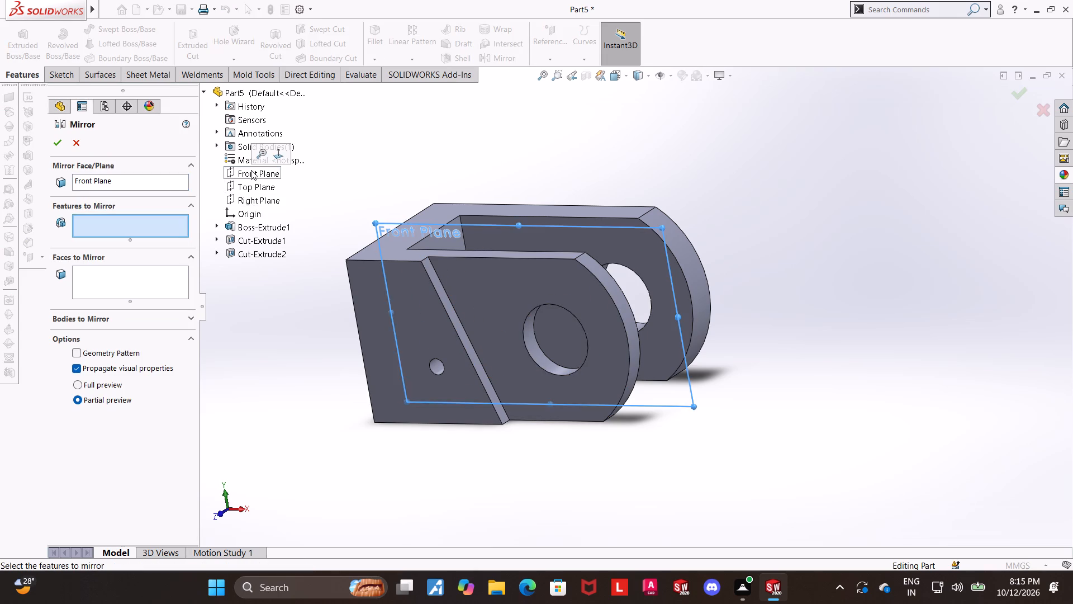
pyautogui.doubleClick(276, 251)
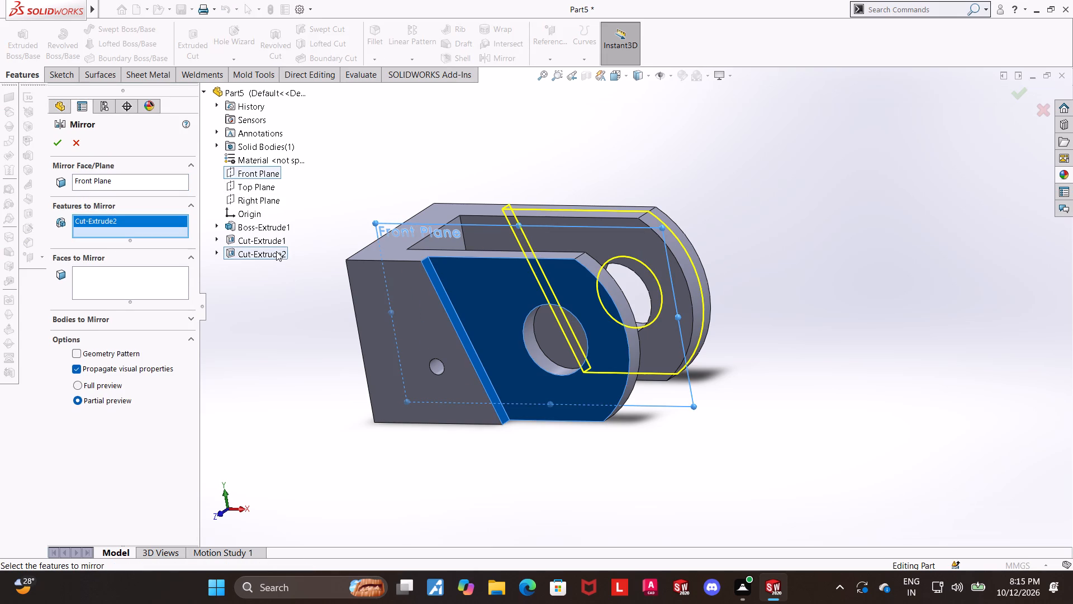
pyautogui.click(52, 140)
pyautogui.click(886, 218)
# Measure the distance between the two recessed outer faces of the arms.
pyautogui.scroll(2, 774, 253)
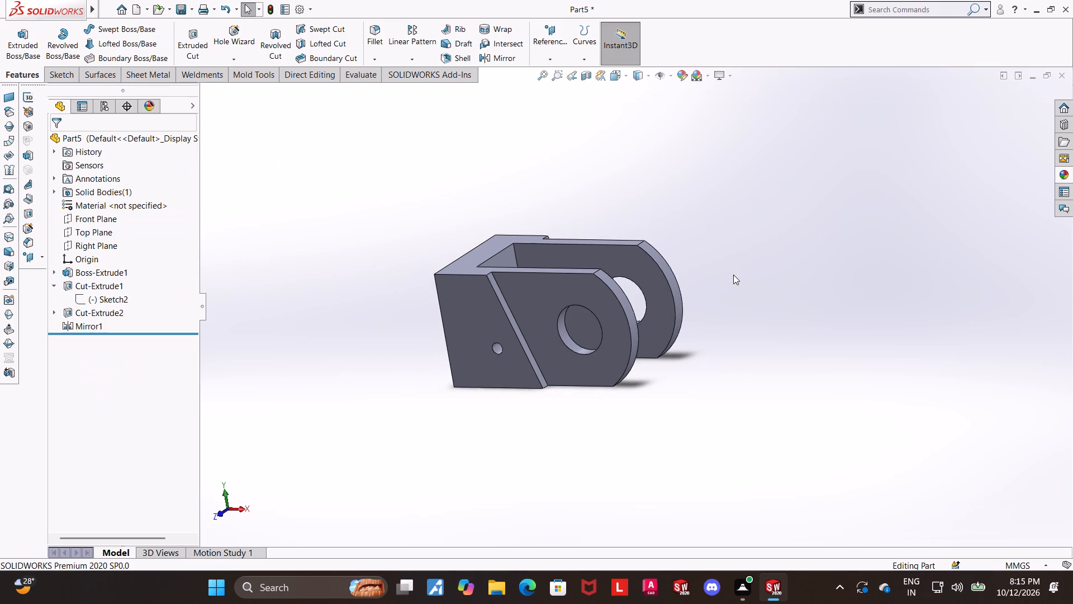
pyautogui.moveTo(733, 275); pyautogui.dragTo(734, 287, button='middle')
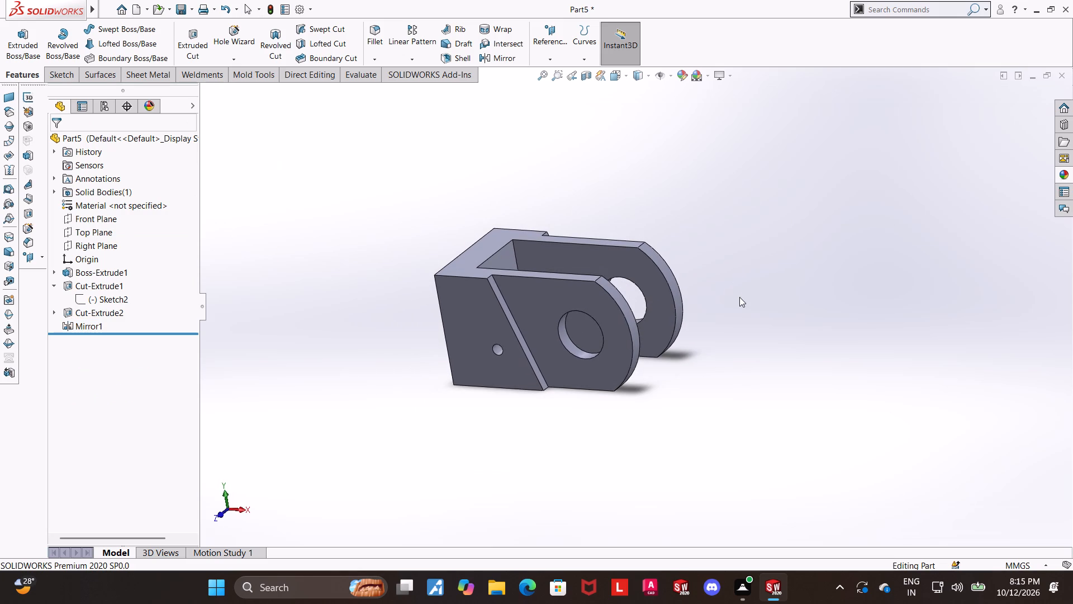
pyautogui.scroll(1, 739, 297)
pyautogui.moveTo(739, 297); pyautogui.dragTo(752, 289, button='middle')
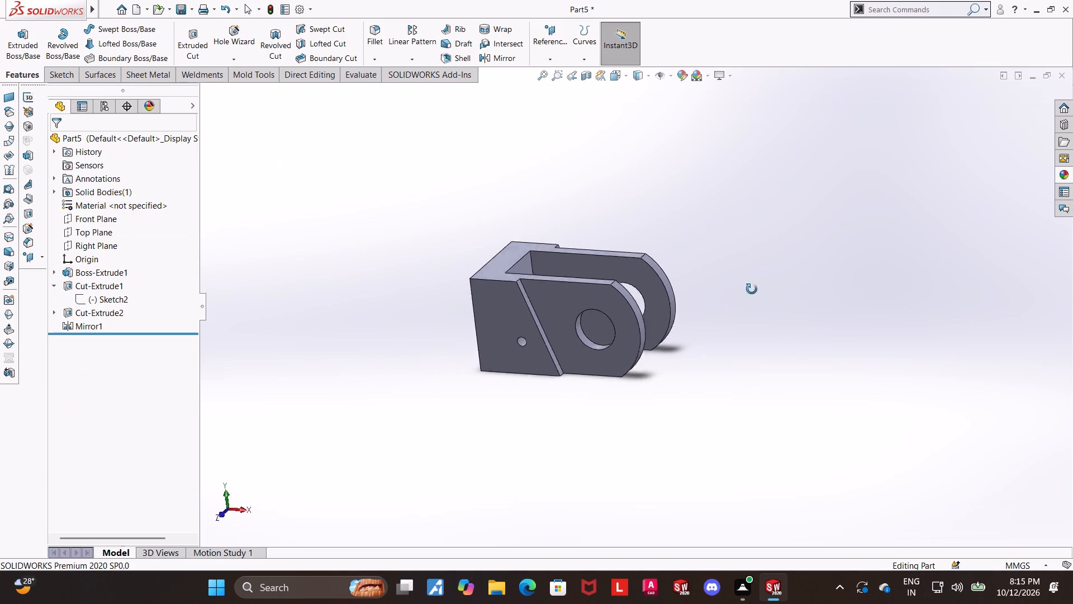
pyautogui.moveTo(752, 289); pyautogui.dragTo(654, 393, button='middle')
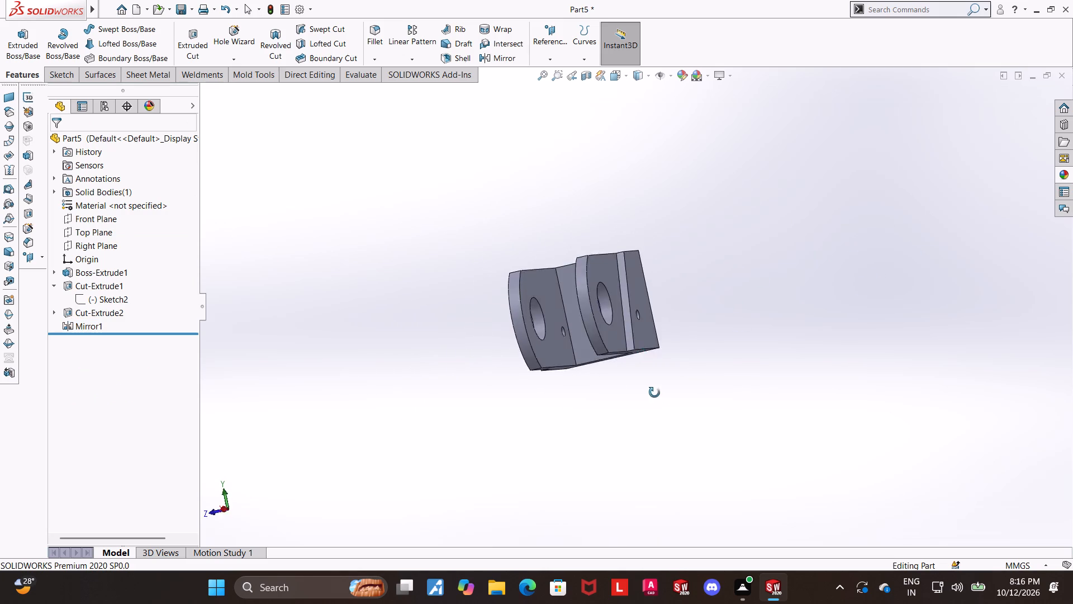
pyautogui.moveTo(654, 393); pyautogui.dragTo(678, 408, button='middle')
pyautogui.scroll(-2, 676, 312)
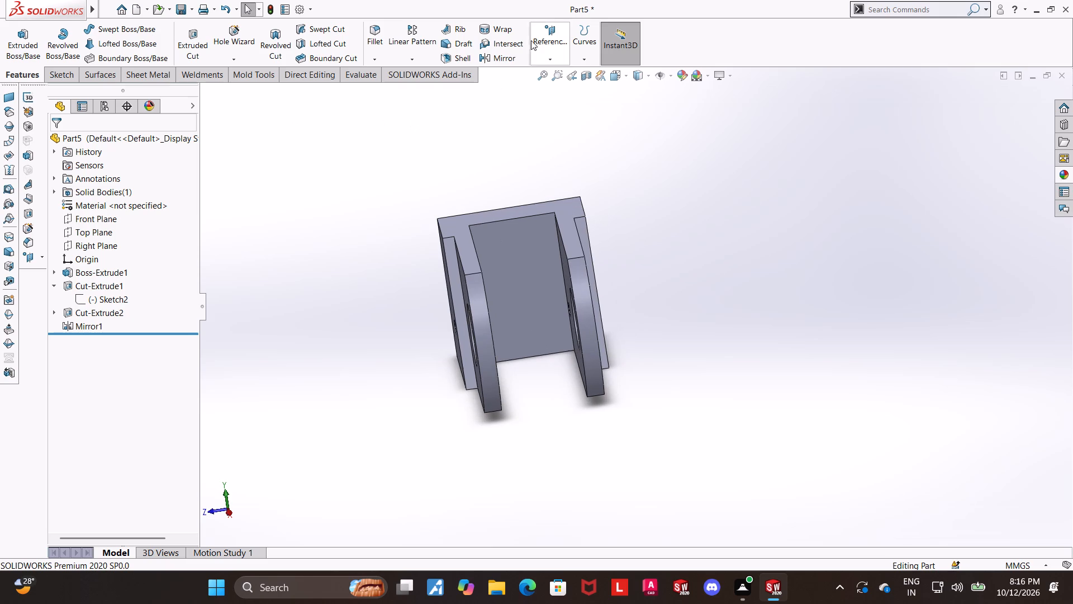
pyautogui.click(363, 74)
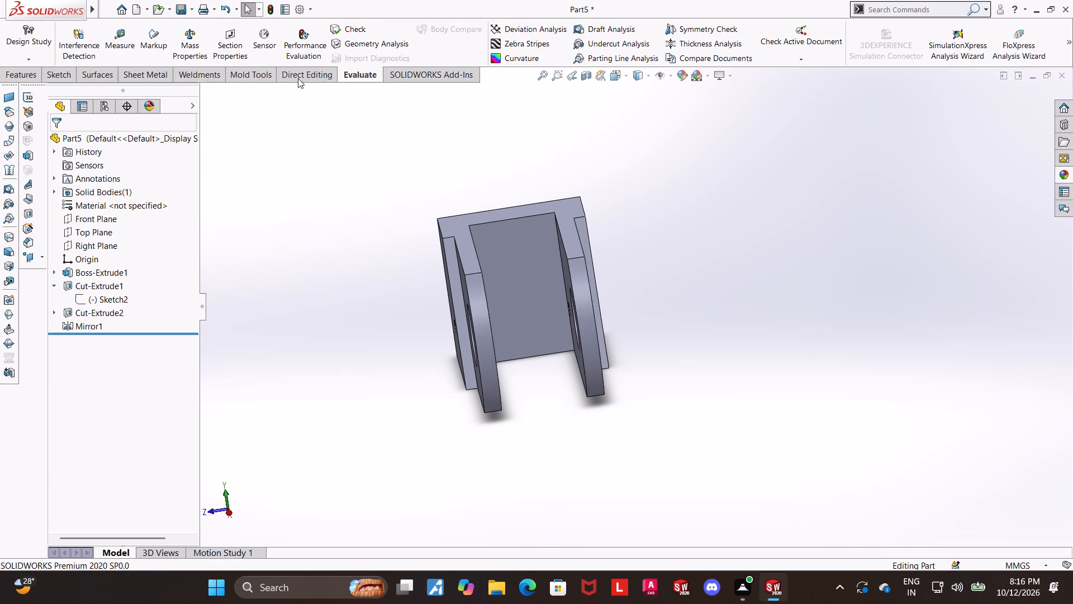
pyautogui.click(118, 50)
pyautogui.moveTo(566, 134); pyautogui.dragTo(543, 148, button='middle')
pyautogui.click(564, 267)
pyautogui.moveTo(732, 287); pyautogui.dragTo(734, 287, button='middle')
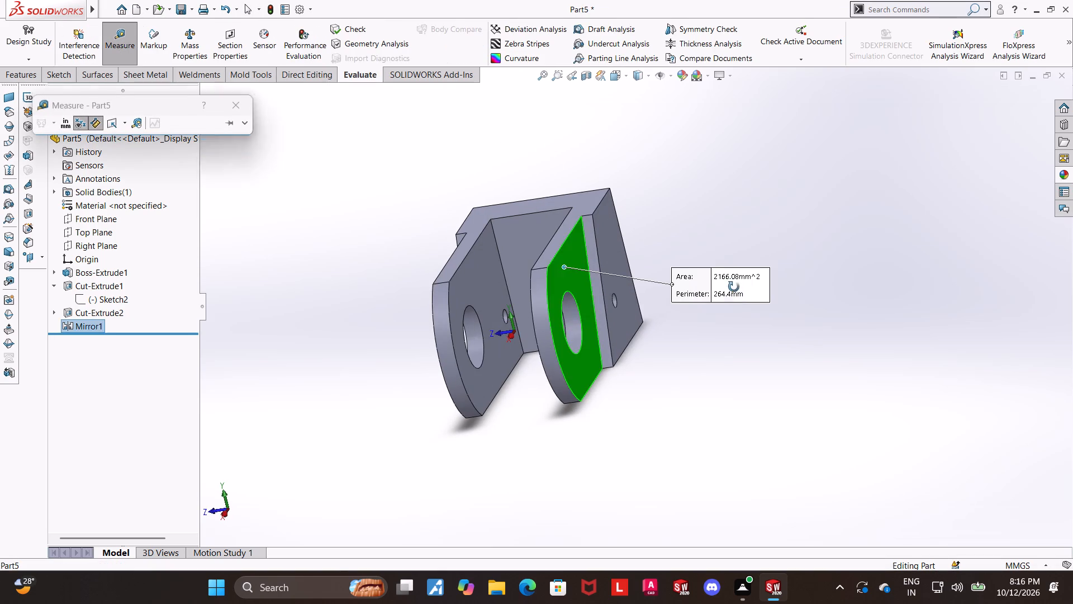
pyautogui.moveTo(734, 287); pyautogui.dragTo(821, 240, button='middle')
pyautogui.click(501, 275)
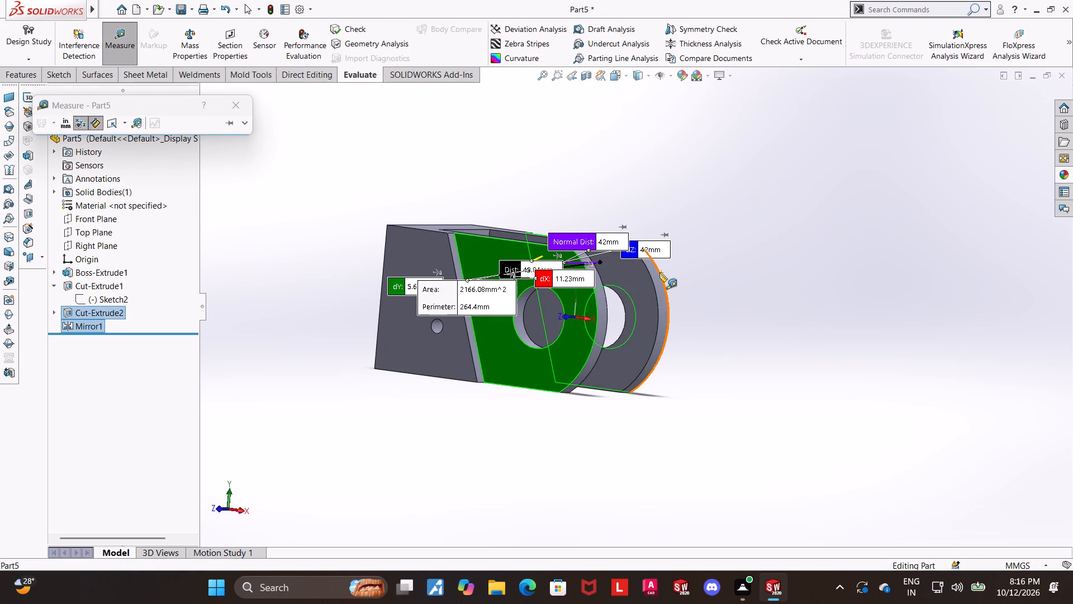
pyautogui.scroll(-2, 656, 268)
pyautogui.scroll(1, 693, 304)
pyautogui.press('Escape')
# Measure the large hole's inner surface in the front arm.
pyautogui.scroll(2, 681, 310)
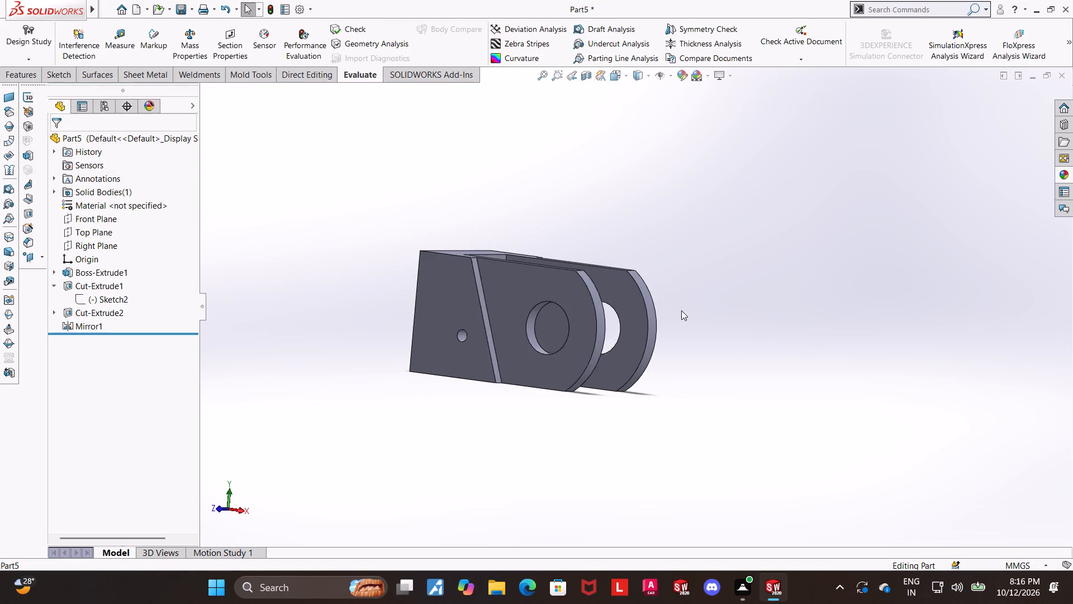
pyautogui.moveTo(681, 311); pyautogui.dragTo(708, 338, button='middle')
pyautogui.scroll(-3, 656, 286)
pyautogui.click(114, 38)
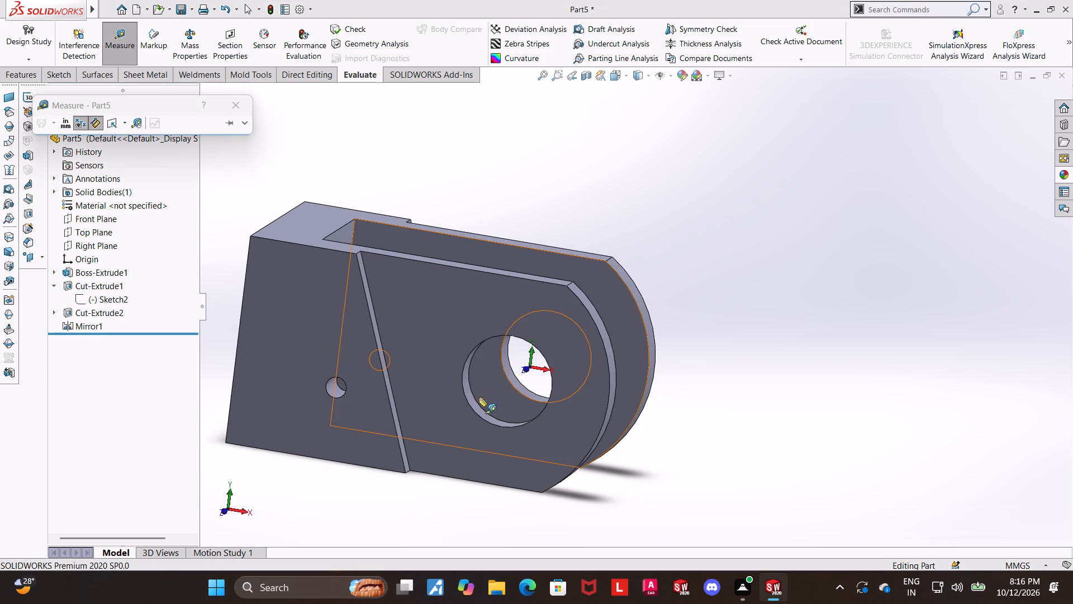
pyautogui.click(479, 409)
pyautogui.scroll(1, 654, 406)
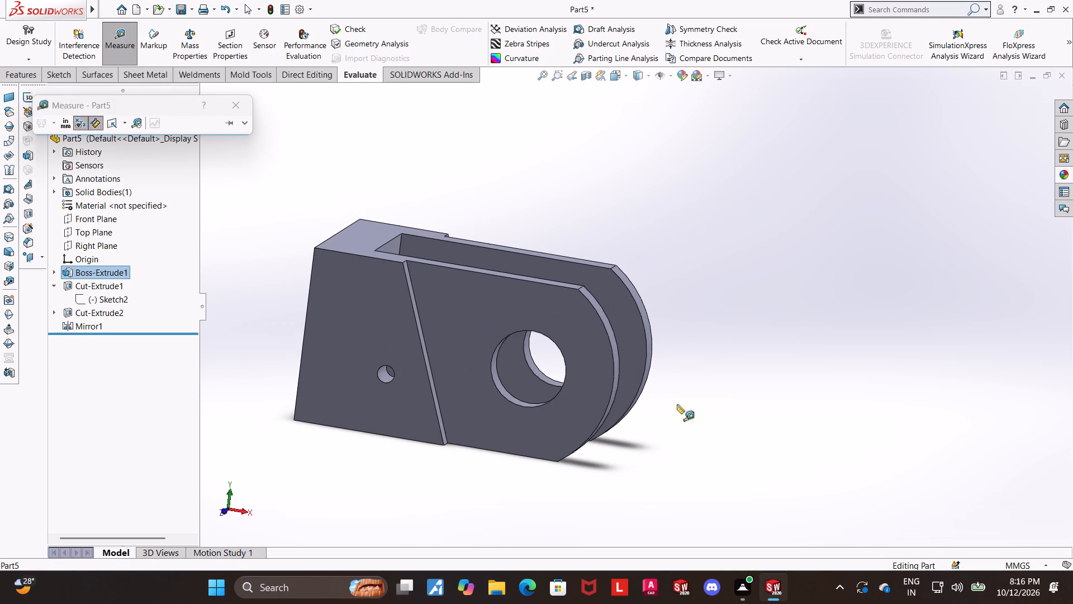
pyautogui.press('Escape')
# Measure the short top edge of the front arm's slanted step and its distance from the block's flat end face.
pyautogui.moveTo(708, 380); pyautogui.dragTo(697, 399, button='middle')
pyautogui.scroll(-1, 605, 358)
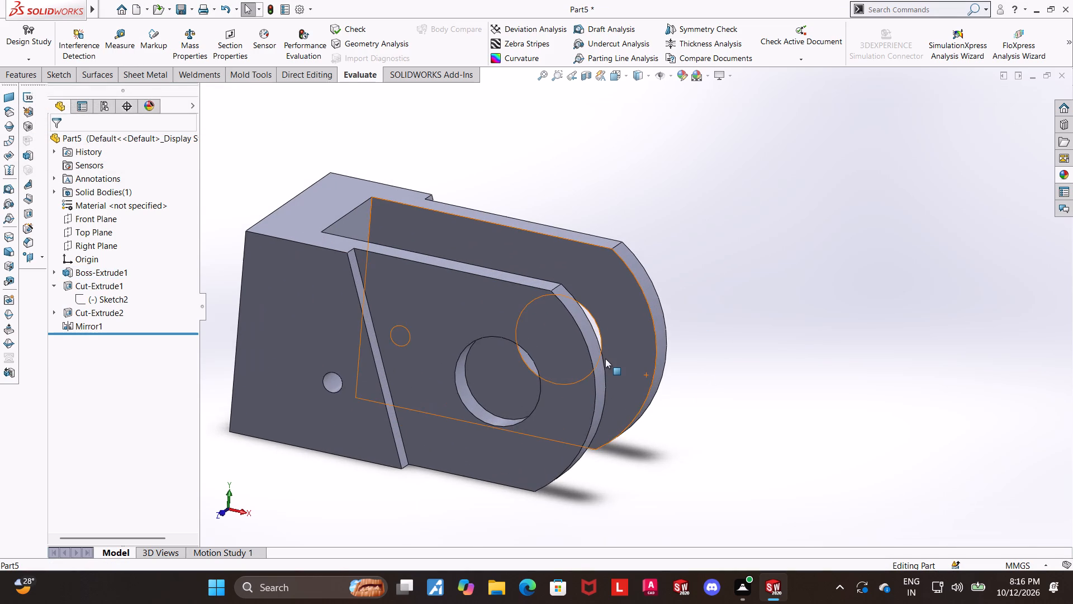
pyautogui.moveTo(524, 357); pyautogui.dragTo(529, 391, button='middle')
pyautogui.scroll(-2, 361, 227)
pyautogui.click(117, 44)
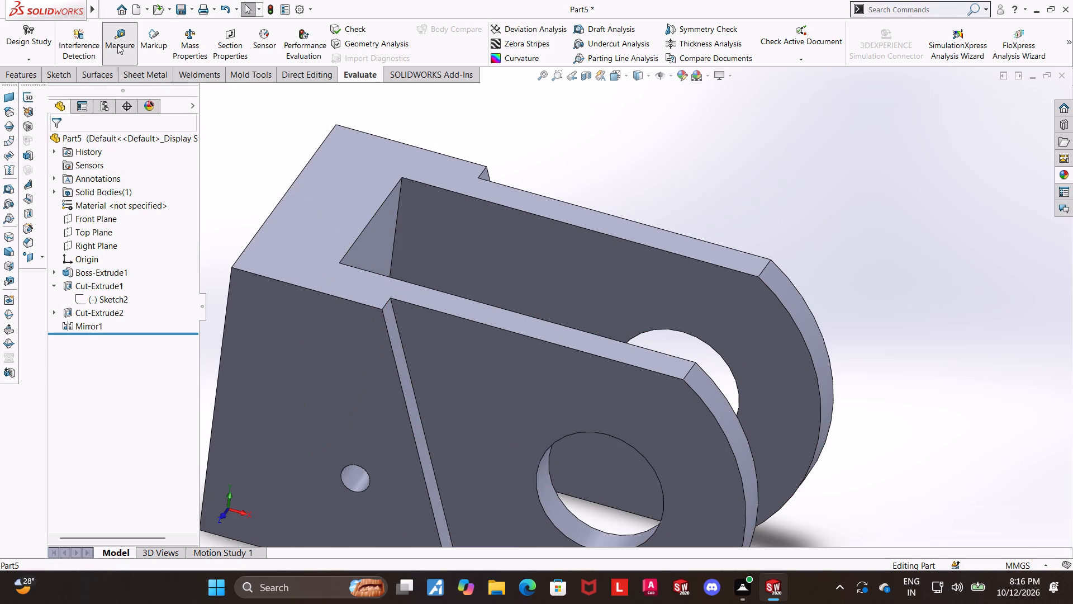
pyautogui.click(387, 300)
pyautogui.moveTo(316, 270); pyautogui.dragTo(349, 287, button='middle')
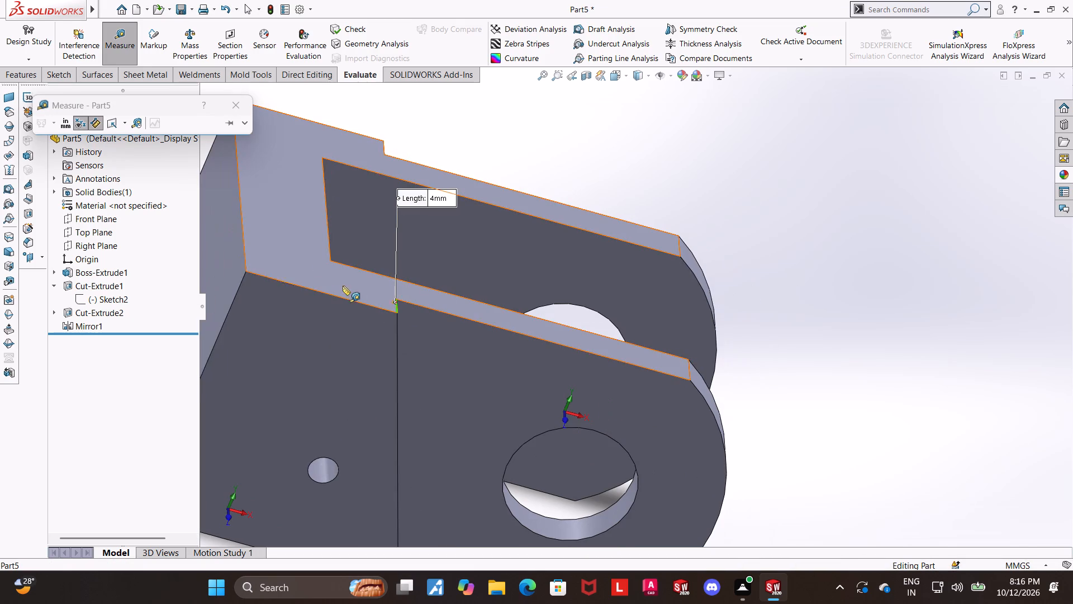
pyautogui.click(223, 242)
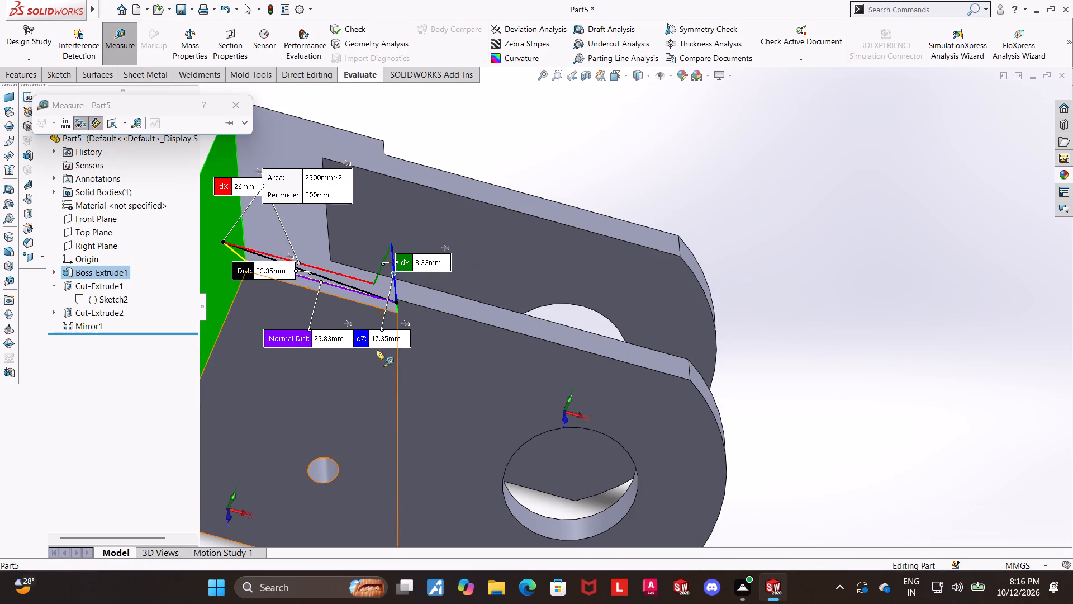
pyautogui.scroll(1, 367, 216)
pyautogui.press('Escape')
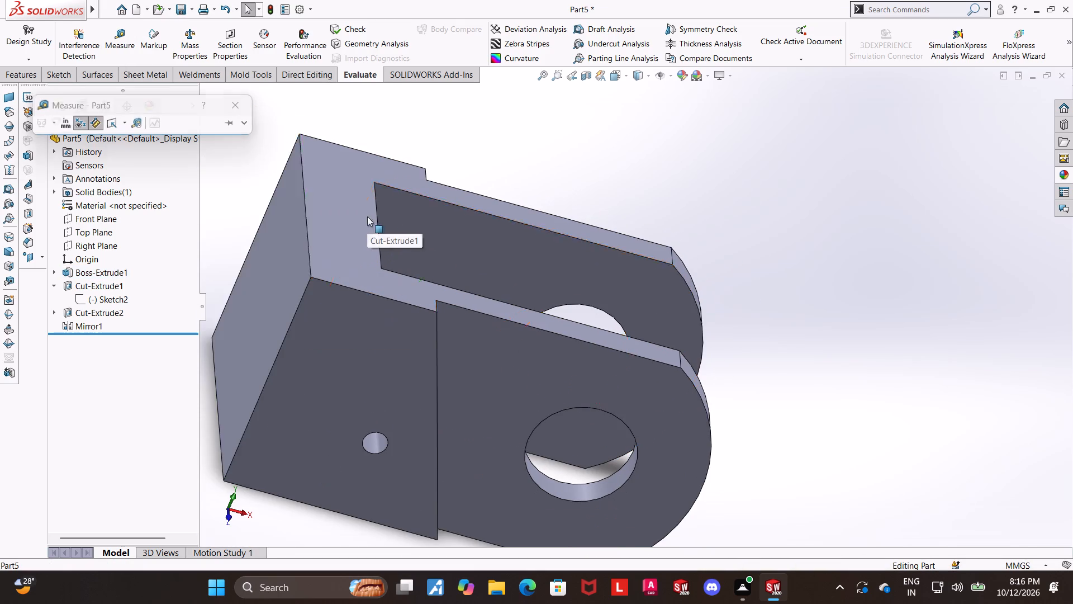
# Examine the clevis block from its flat end and both sides to check the mirrored cuts.
pyautogui.scroll(2, 511, 370)
pyautogui.moveTo(532, 348); pyautogui.dragTo(644, 336, button='middle')
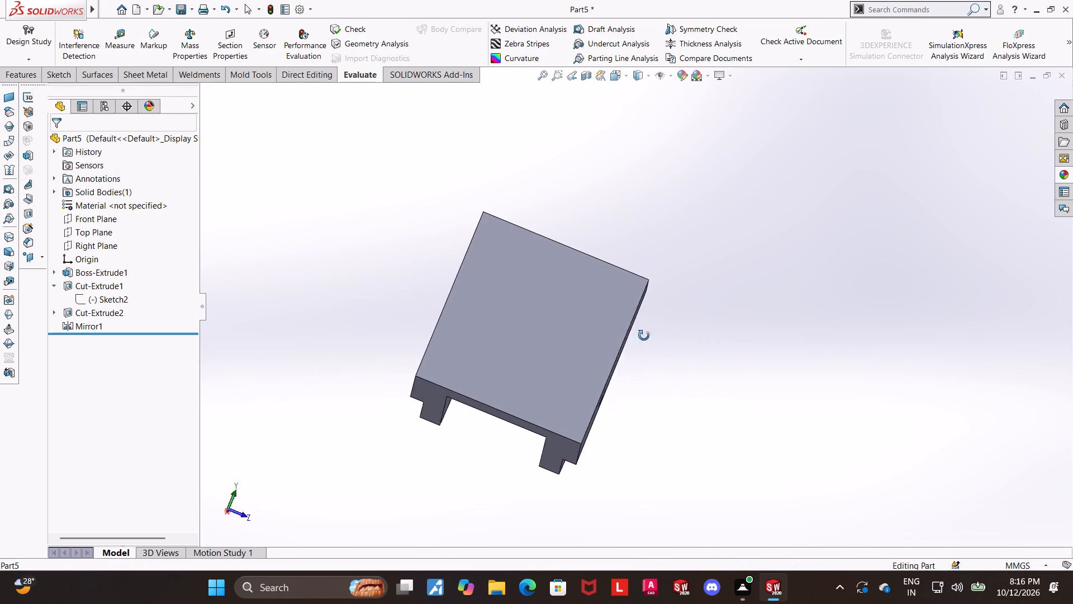
pyautogui.moveTo(644, 336); pyautogui.dragTo(683, 445, button='middle')
pyautogui.scroll(1, 667, 372)
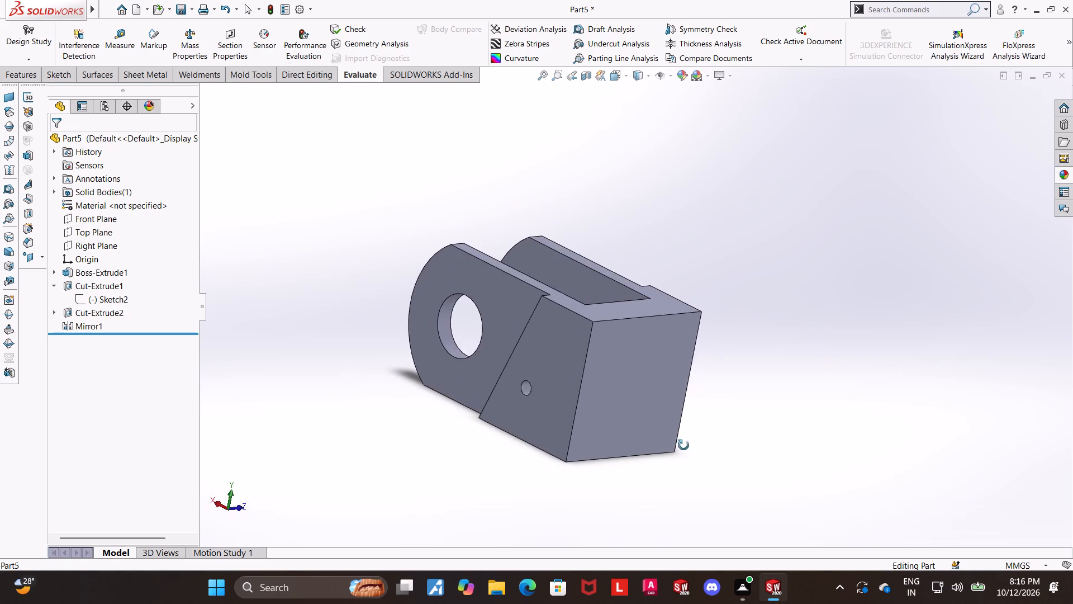
pyautogui.moveTo(683, 445); pyautogui.dragTo(668, 444, button='middle')
pyautogui.scroll(1, 751, 427)
pyautogui.click(793, 399)
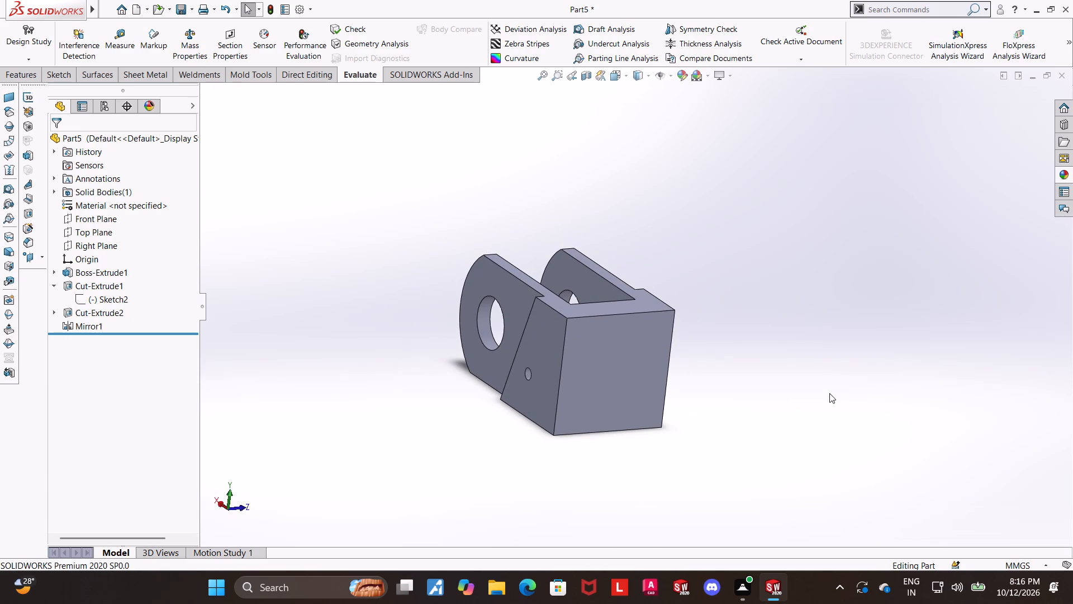
pyautogui.scroll(1, 829, 393)
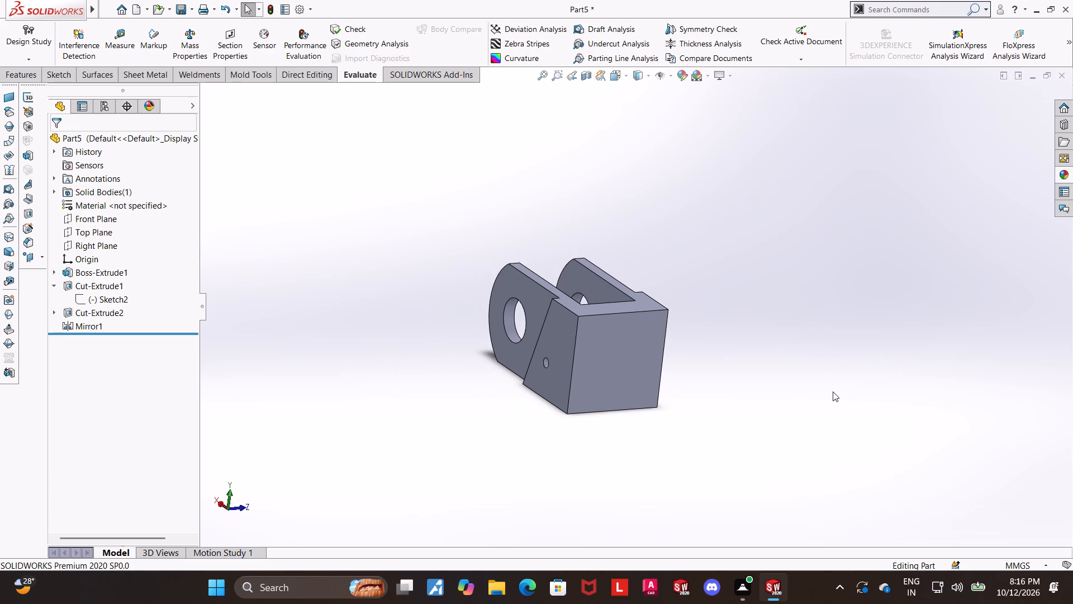
pyautogui.moveTo(833, 391); pyautogui.dragTo(827, 394, button='middle')
pyautogui.moveTo(843, 390); pyautogui.dragTo(830, 405, button='middle')
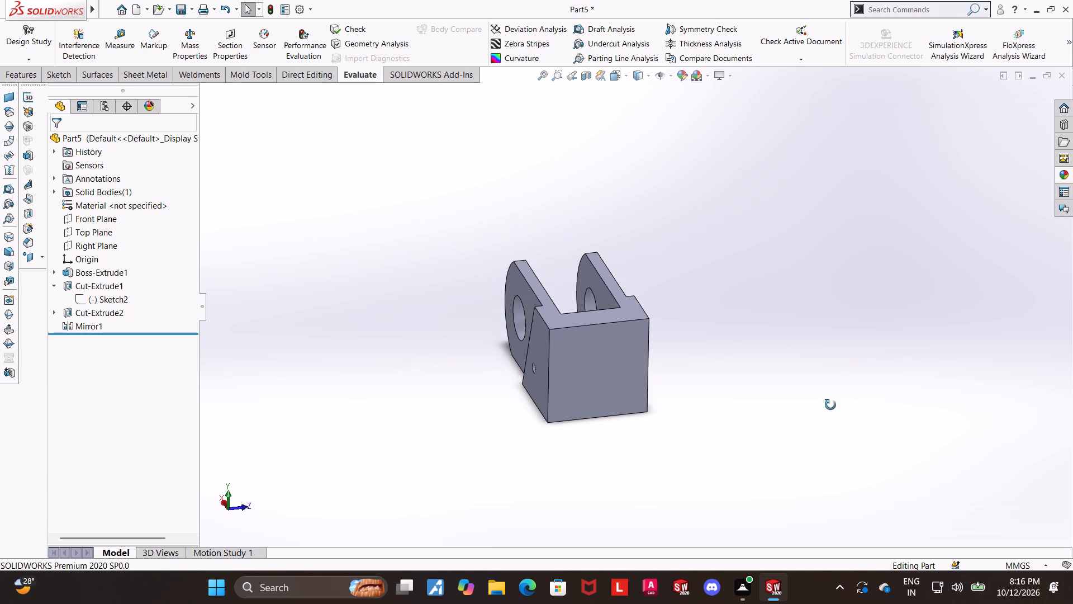
pyautogui.moveTo(830, 405); pyautogui.dragTo(830, 405, button='middle')
pyautogui.moveTo(847, 337); pyautogui.dragTo(714, 445, button='middle')
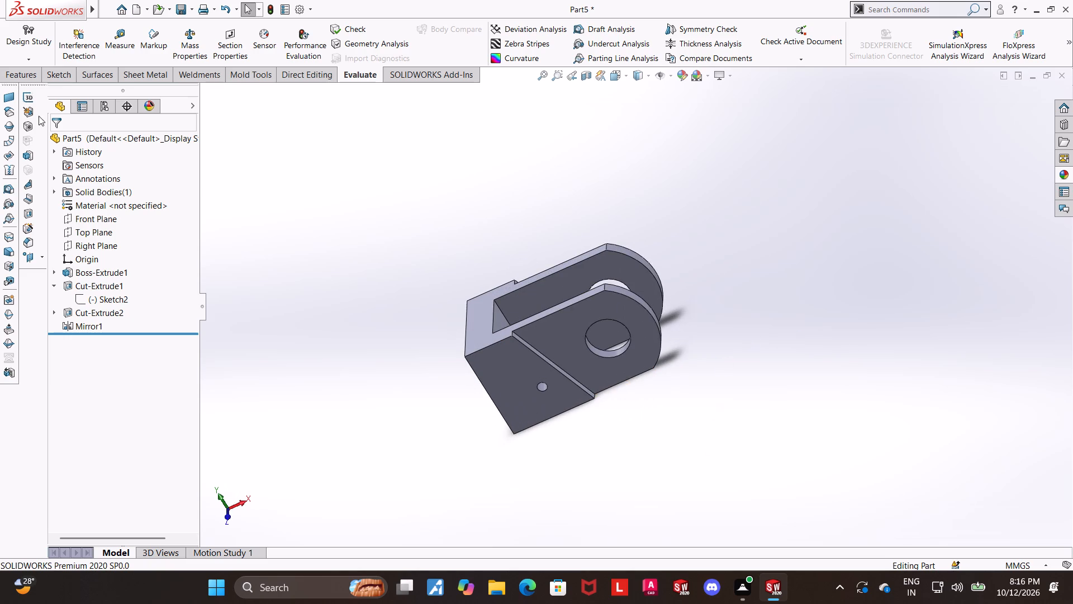
# Set up a 15 mm symmetric fillet on the two inner corner edges at the slot's closed end.
pyautogui.click(25, 75)
pyautogui.click(371, 40)
pyautogui.moveTo(758, 130); pyautogui.dragTo(752, 143, button='middle')
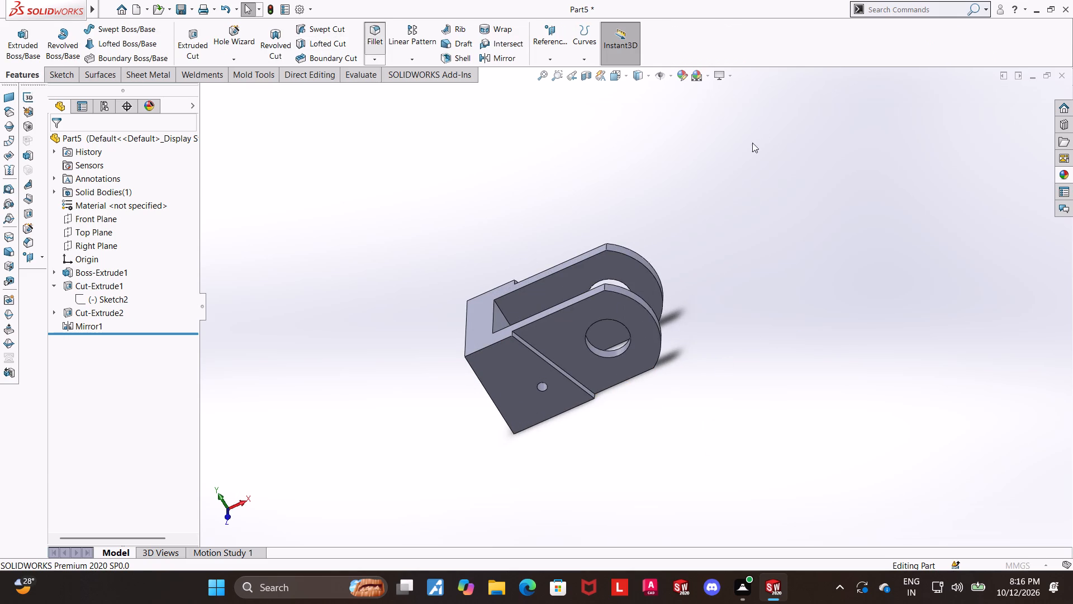
pyautogui.moveTo(752, 143); pyautogui.dragTo(763, 299, button='middle')
pyautogui.scroll(-2, 677, 342)
pyautogui.moveTo(680, 338); pyautogui.dragTo(711, 305, button='middle')
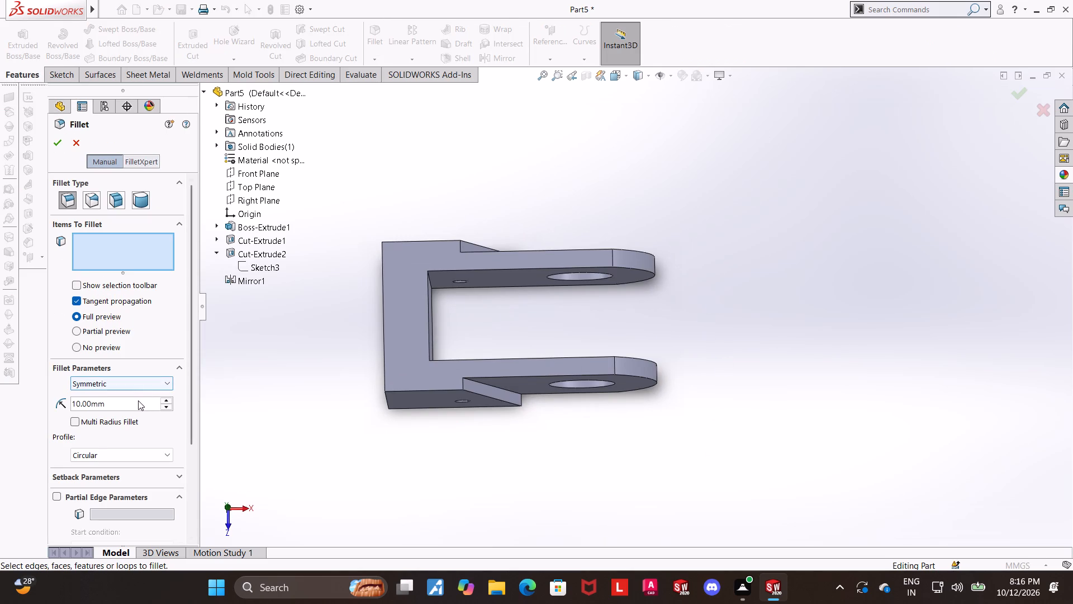
pyautogui.click(137, 401)
pyautogui.moveTo(137, 401); pyautogui.dragTo(68, 401)
pyautogui.moveTo(112, 408); pyautogui.dragTo(0, 389)
pyautogui.write('15')
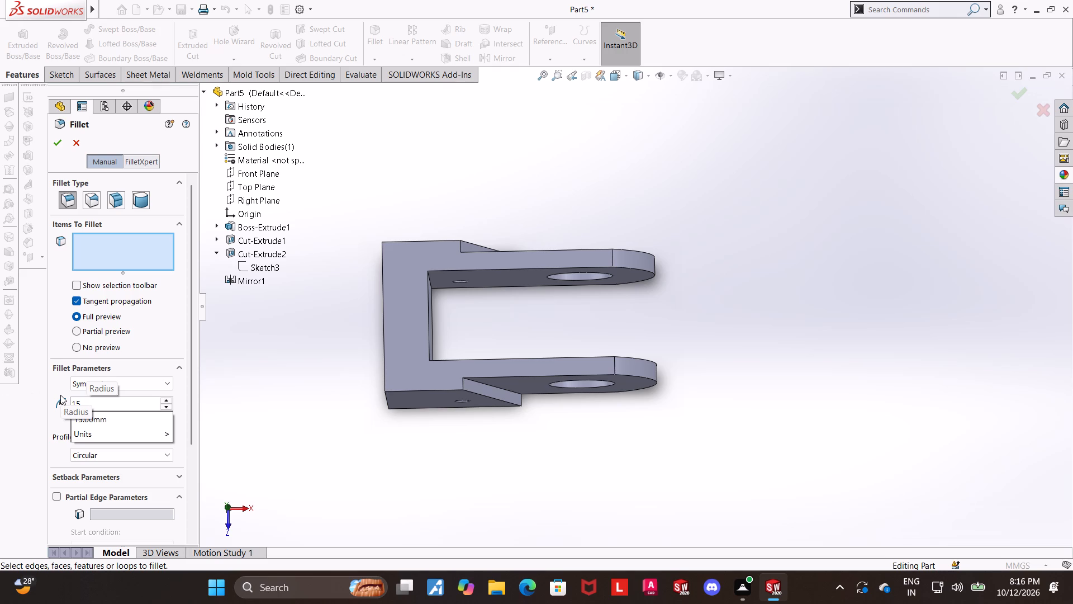
pyautogui.press('Return')
pyautogui.moveTo(529, 337); pyautogui.dragTo(530, 290, button='middle')
pyautogui.moveTo(556, 310); pyautogui.dragTo(522, 295, button='middle')
pyautogui.scroll(-2, 452, 283)
pyautogui.click(459, 284)
pyautogui.moveTo(469, 309); pyautogui.dragTo(482, 347, button='middle')
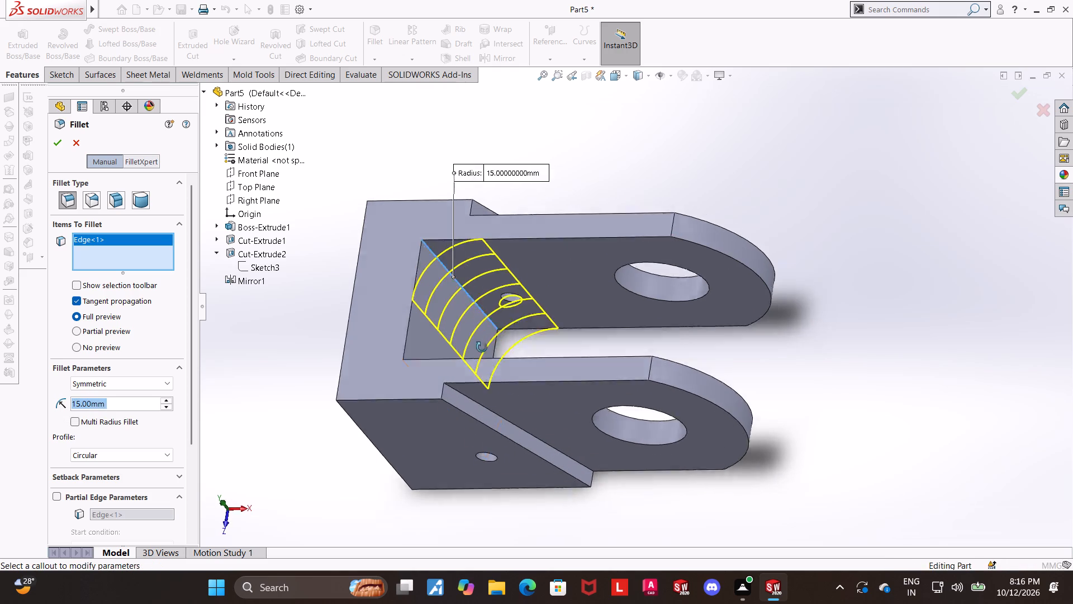
pyautogui.moveTo(482, 347); pyautogui.dragTo(489, 441, button='middle')
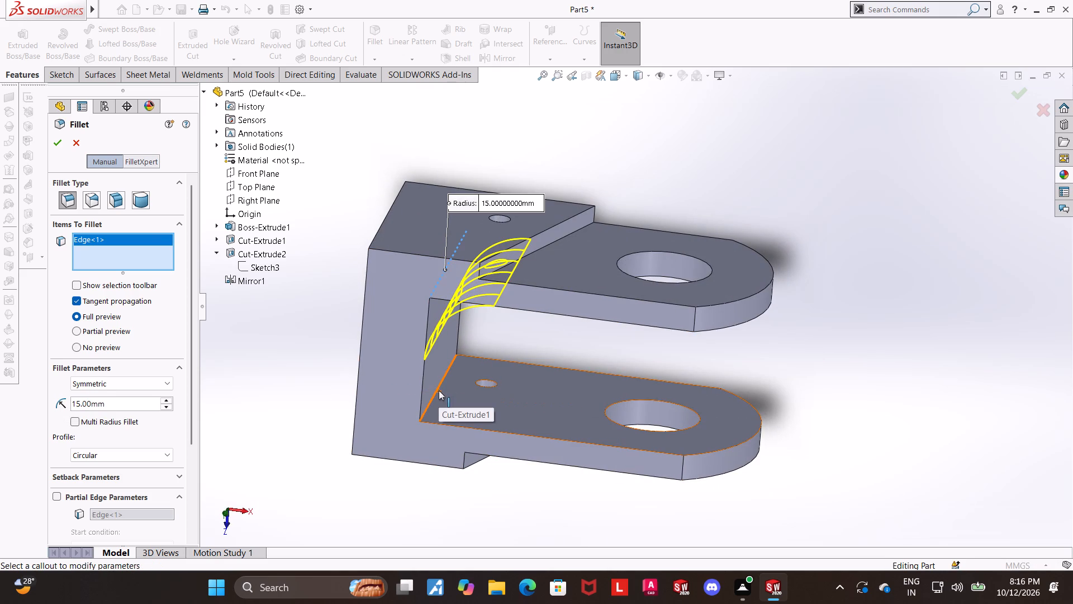
pyautogui.click(439, 390)
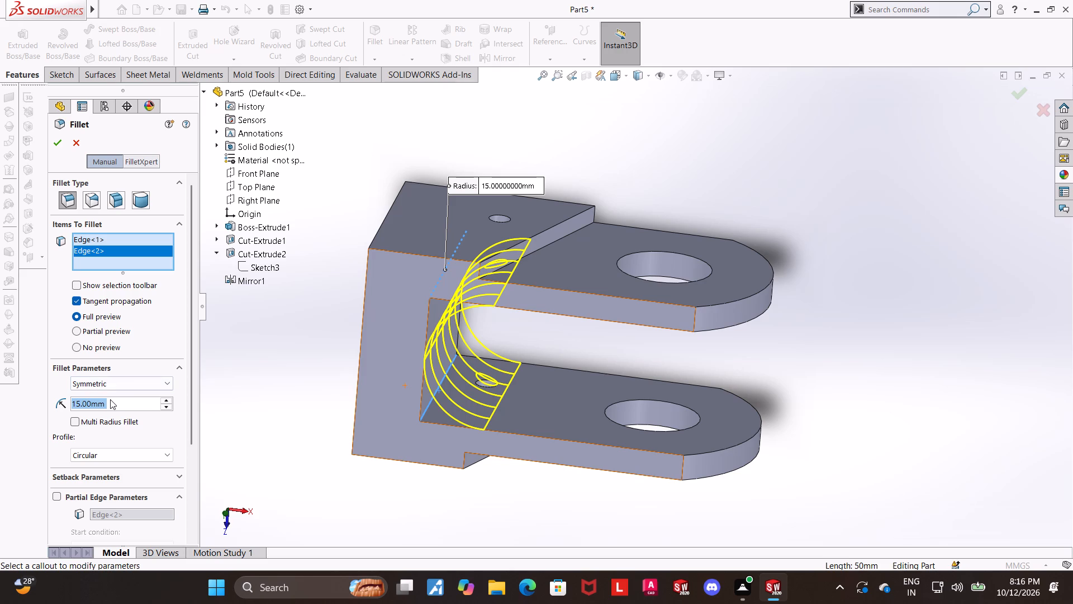
# Set the fillet radius on the two inner slot edges to 1.5 mm and apply the fillet.
pyautogui.press('1')
pyautogui.write('.5')
pyautogui.press('Return')
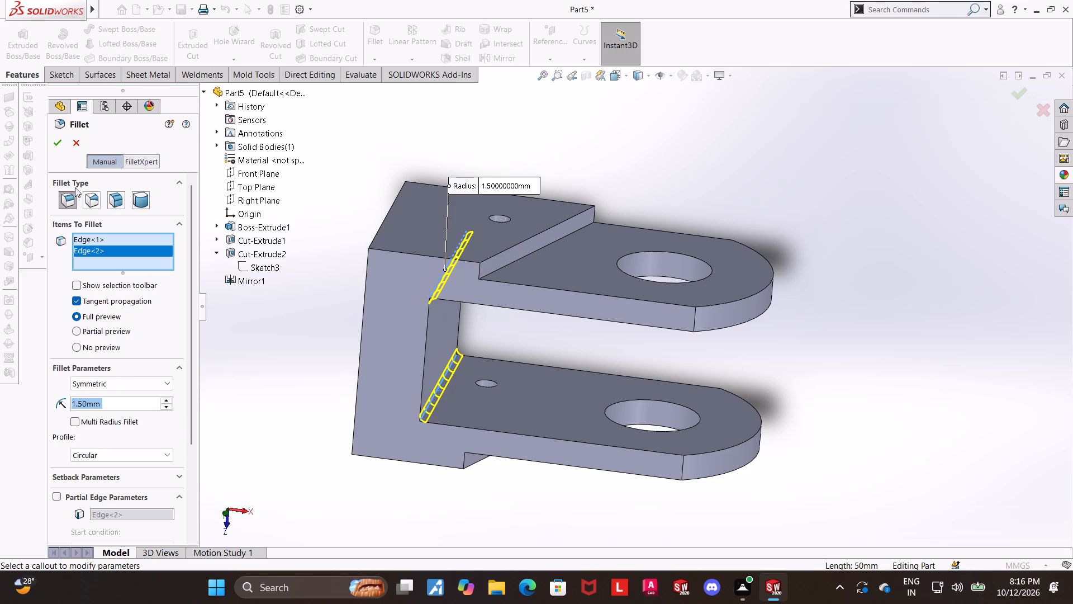
pyautogui.click(56, 147)
# Examine the filleted inner slot corners and the block from several sides and its flat end.
pyautogui.scroll(2, 362, 369)
pyautogui.moveTo(436, 383); pyautogui.dragTo(469, 219, button='middle')
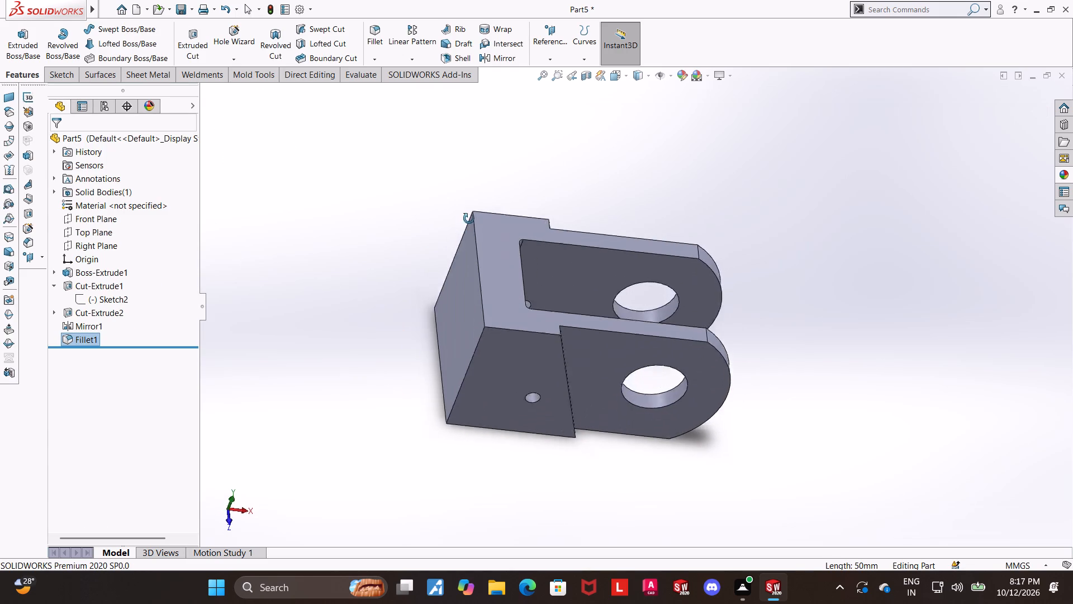
pyautogui.moveTo(469, 219); pyautogui.dragTo(433, 196, button='middle')
pyautogui.scroll(-2, 638, 225)
pyautogui.scroll(2, 600, 339)
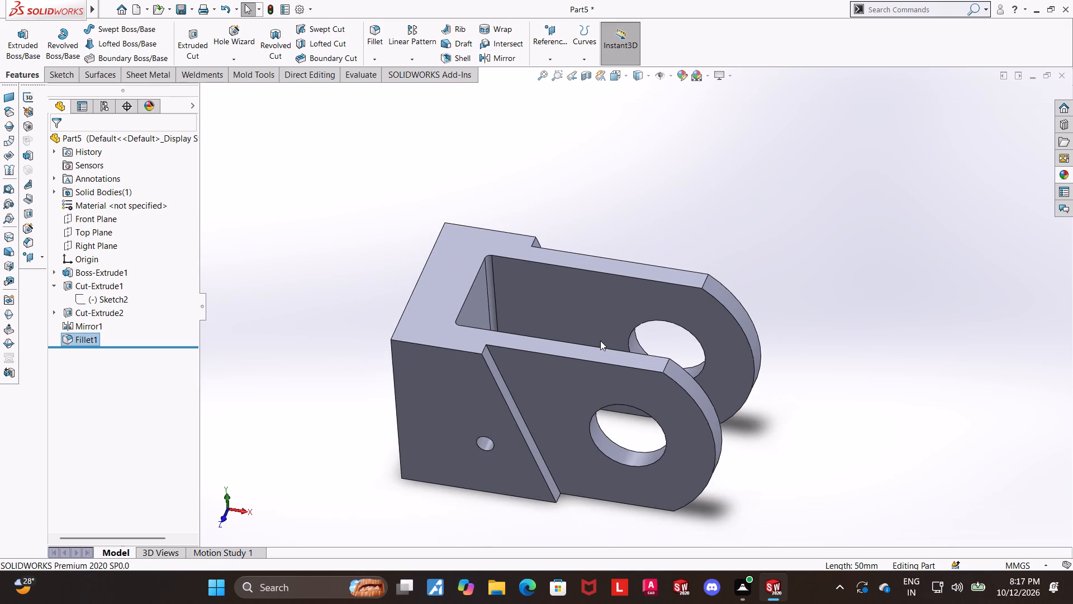
pyautogui.scroll(1, 593, 355)
pyautogui.moveTo(591, 355); pyautogui.dragTo(667, 228, button='middle')
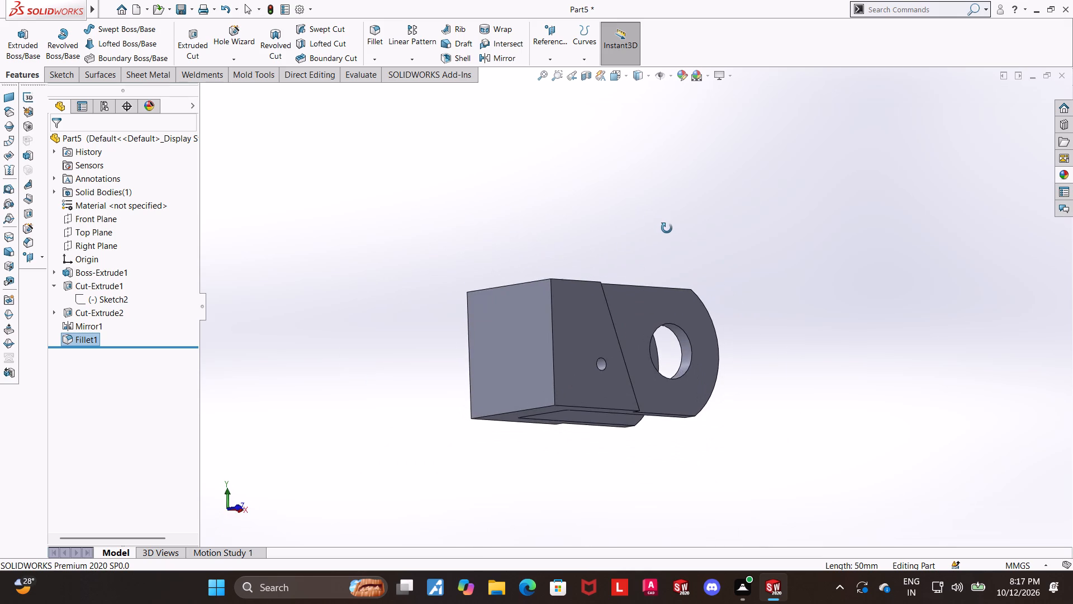
pyautogui.moveTo(667, 228); pyautogui.dragTo(715, 258, button='middle')
# Set up a legacy hole of type Counterbored in the Hole Wizard, viewing the block's flat end face straight on.
pyautogui.click(573, 362)
pyautogui.click(677, 327)
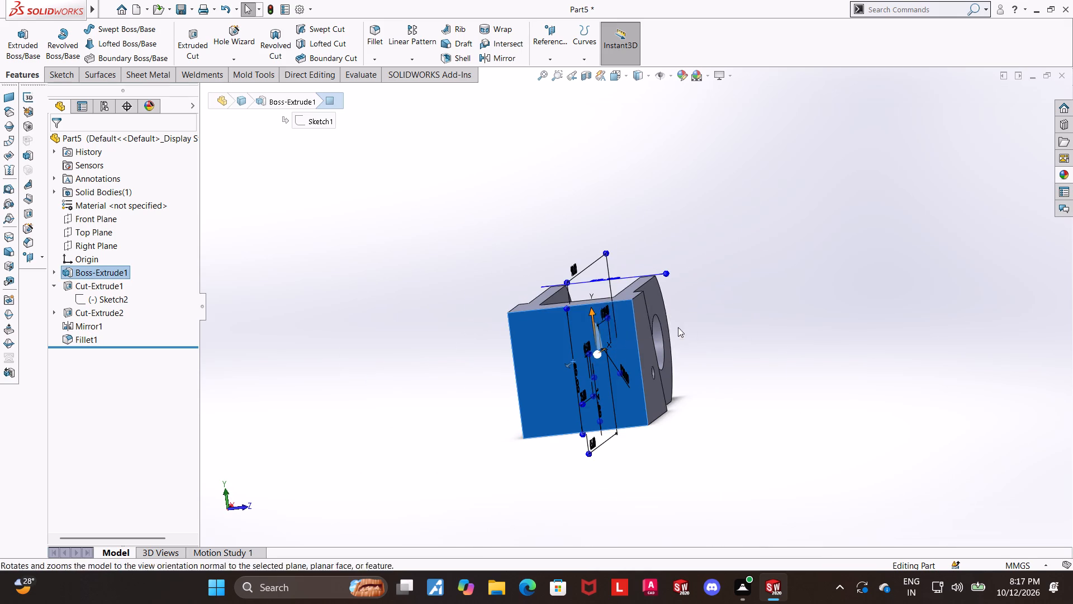
pyautogui.scroll(2, 886, 350)
pyautogui.click(911, 350)
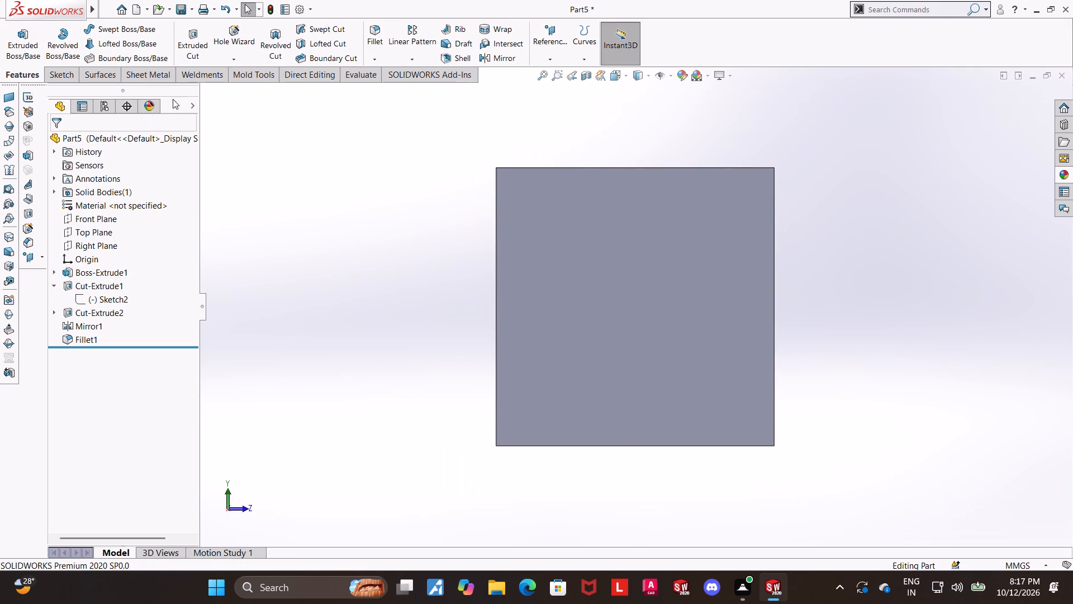
pyautogui.click(232, 39)
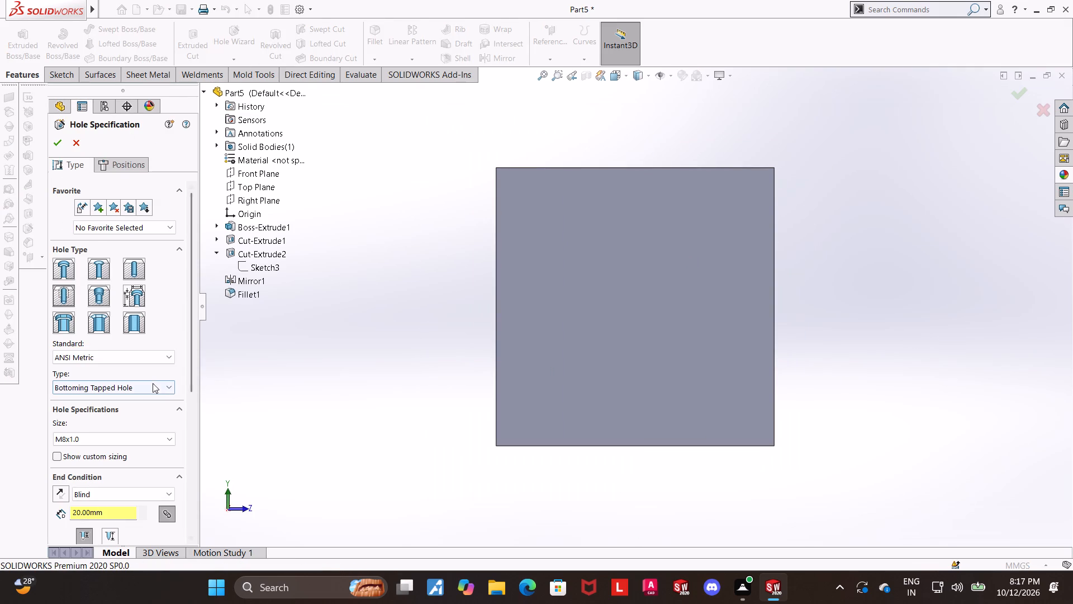
pyautogui.click(125, 359)
pyautogui.click(340, 398)
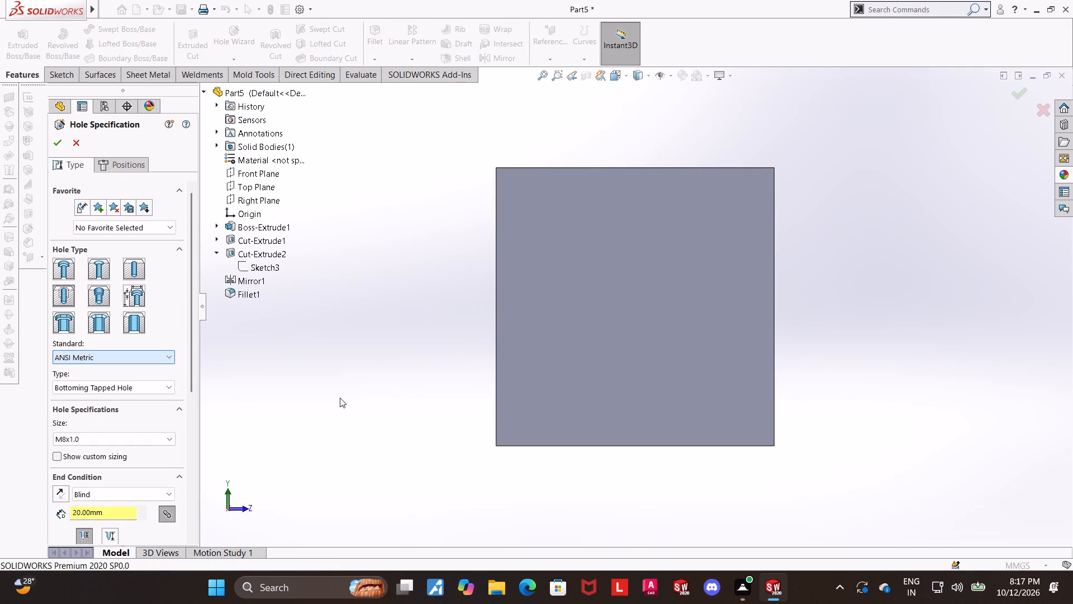
pyautogui.click(139, 298)
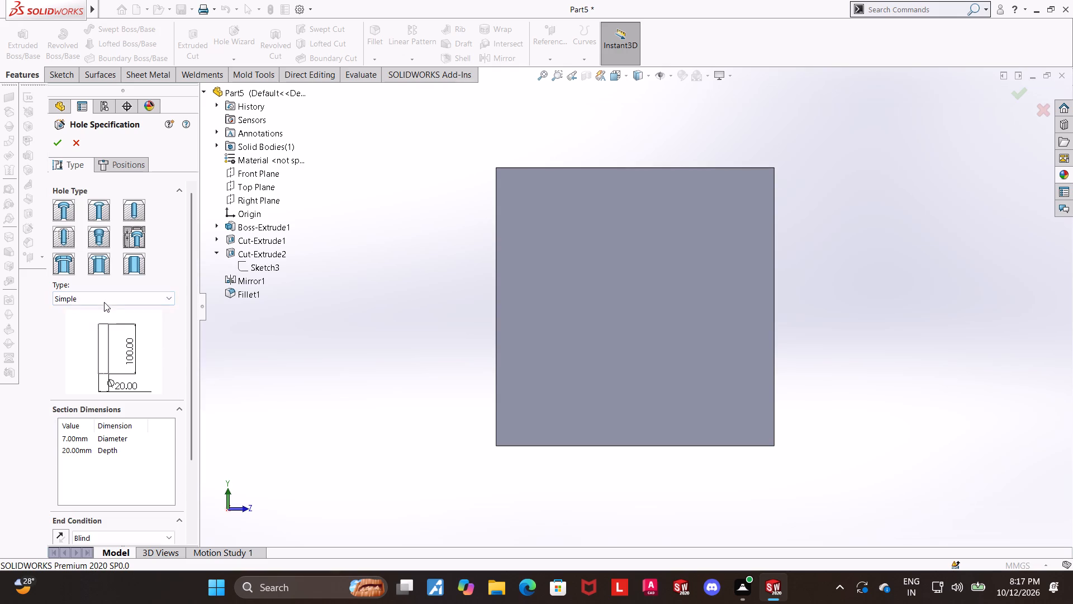
pyautogui.click(103, 301)
pyautogui.click(100, 374)
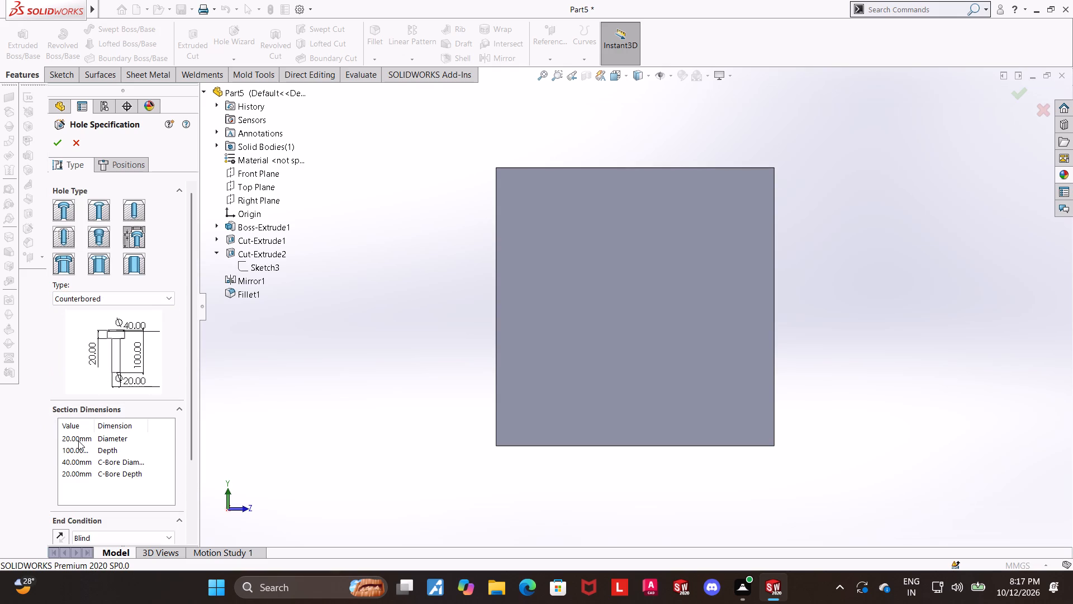
# Set the hole's counterbore diameter to 35 mm and its counterbore depth to 2 mm.
pyautogui.doubleClick(78, 441)
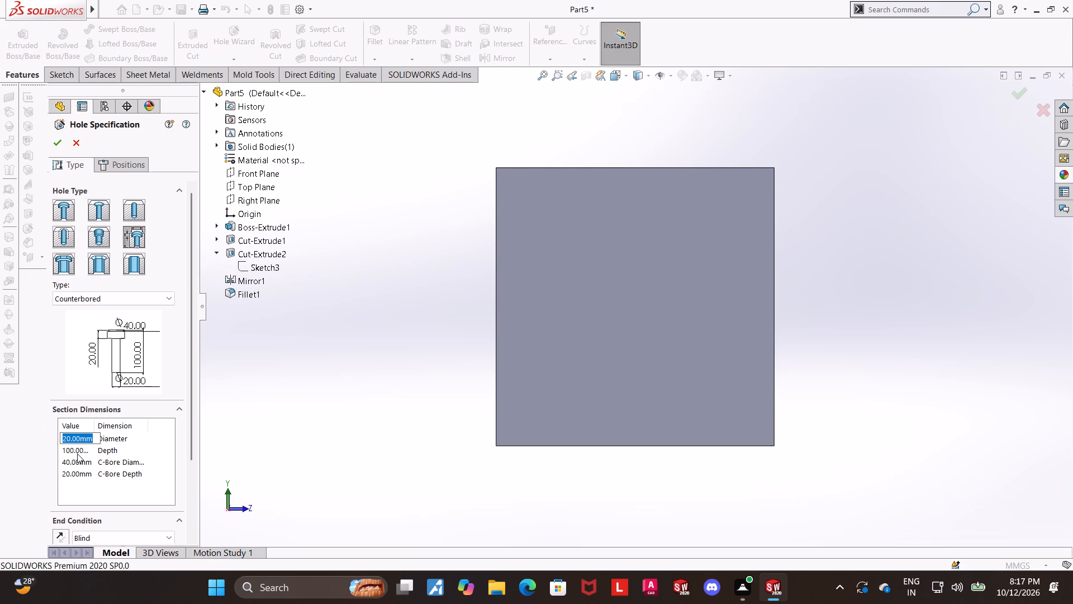
pyautogui.doubleClick(86, 460)
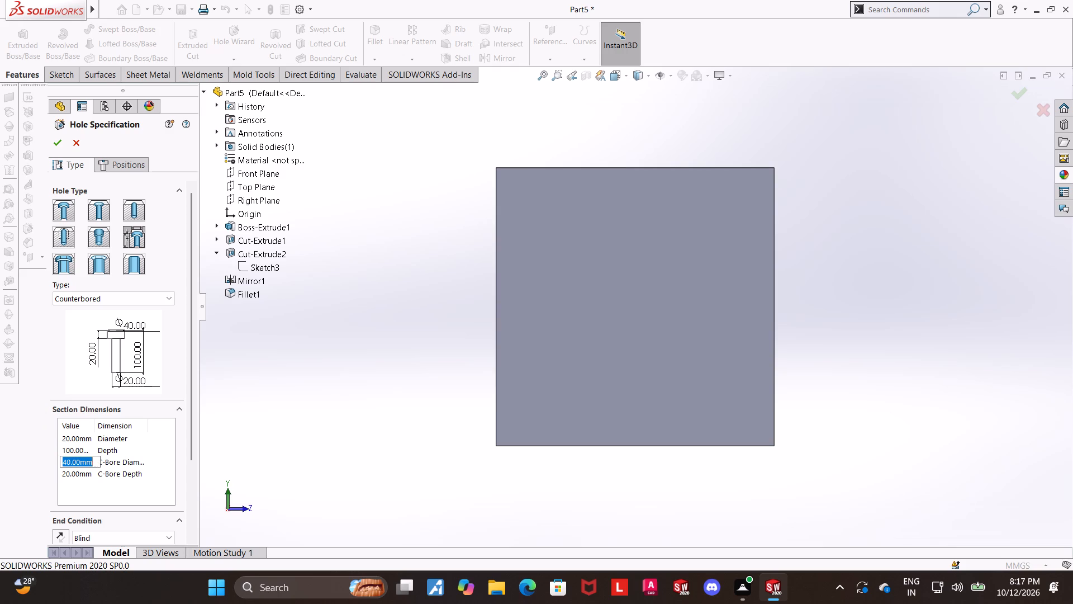
pyautogui.write('35')
pyautogui.press('Return')
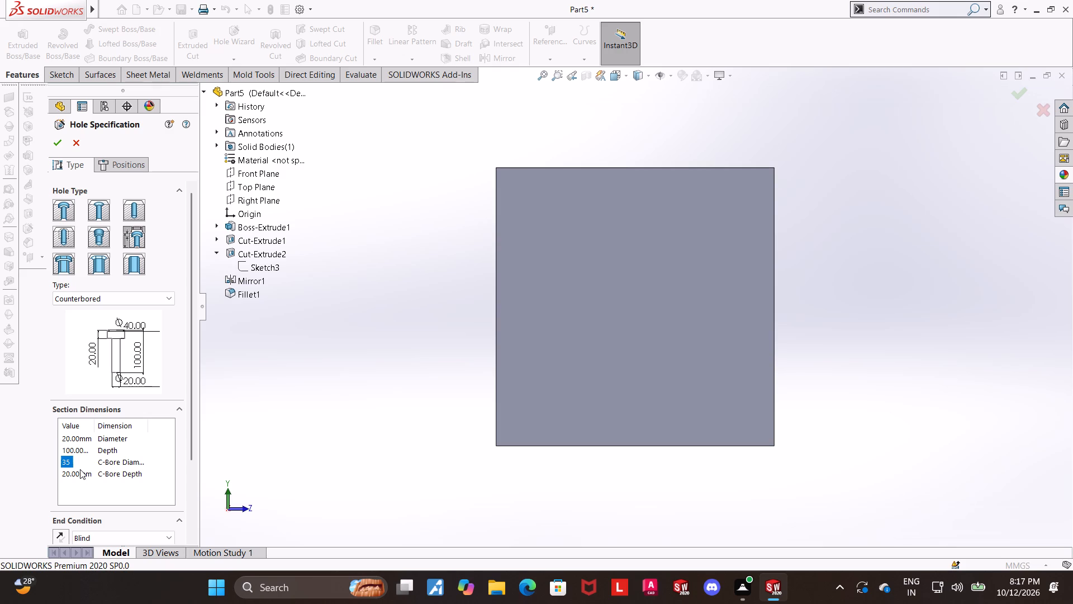
pyautogui.doubleClick(80, 469)
pyautogui.press('2')
pyautogui.press('Return')
pyautogui.moveTo(189, 446); pyautogui.dragTo(191, 459)
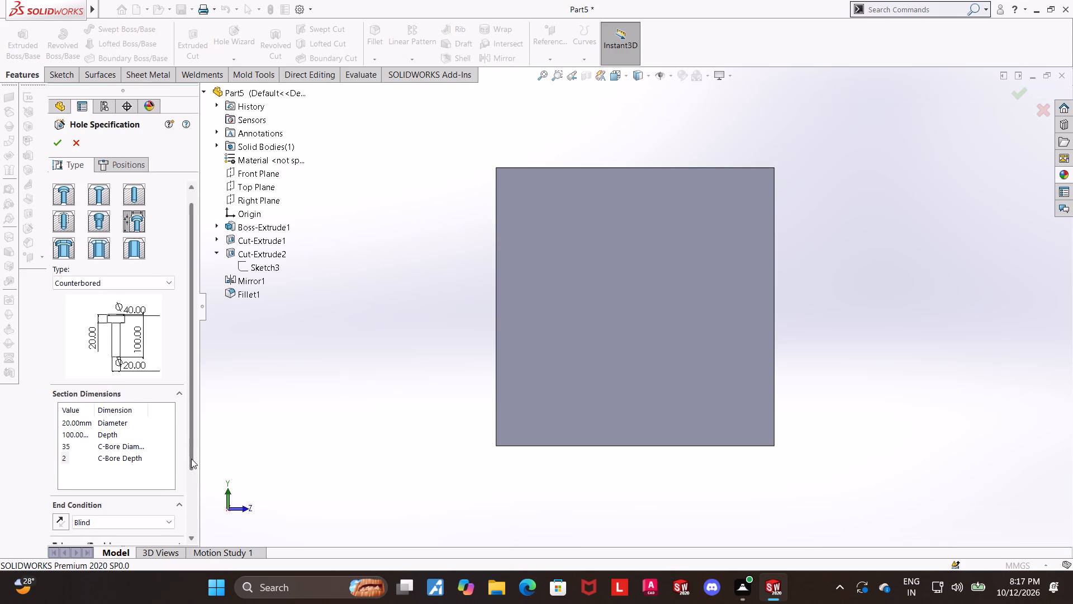
pyautogui.moveTo(191, 459); pyautogui.dragTo(191, 463)
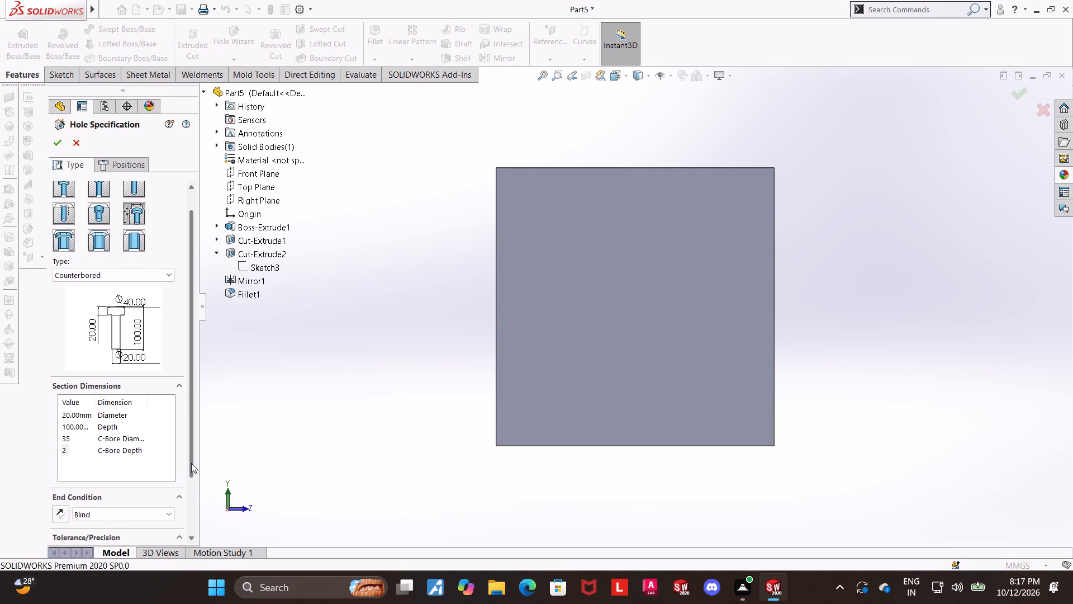
pyautogui.moveTo(191, 463); pyautogui.dragTo(194, 413)
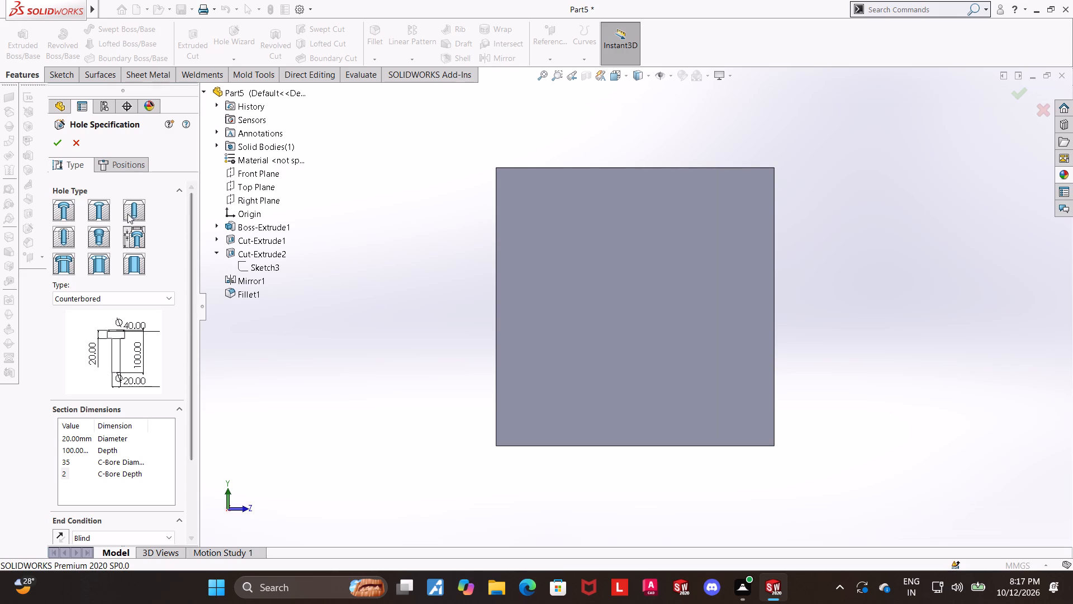
# Position the hole in a 3D sketch, placing one point at the origin and another near the flat end face's centre.
pyautogui.click(126, 163)
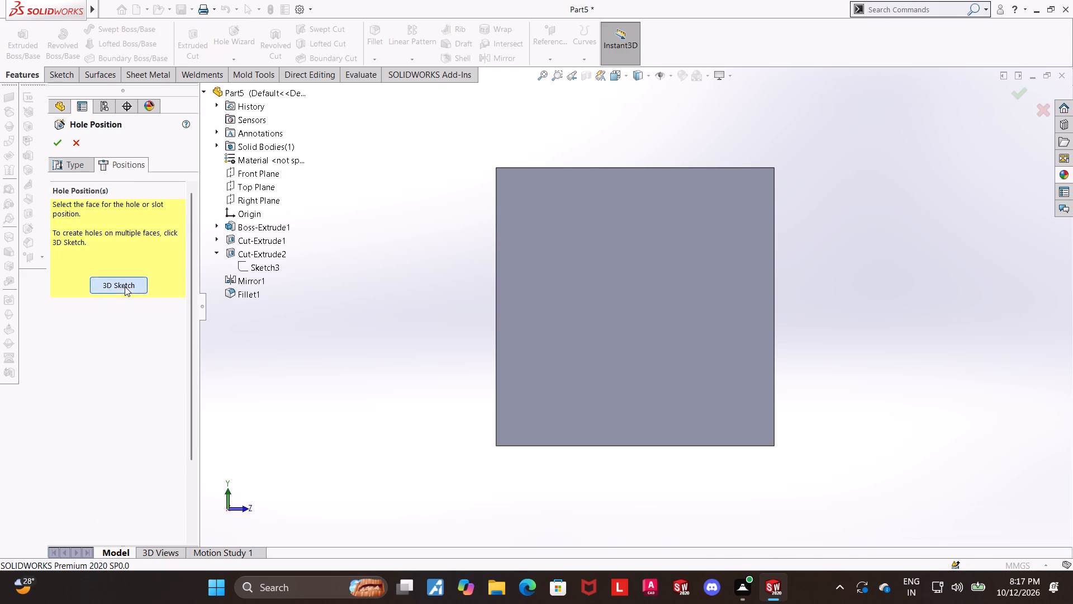
pyautogui.click(125, 286)
pyautogui.click(636, 305)
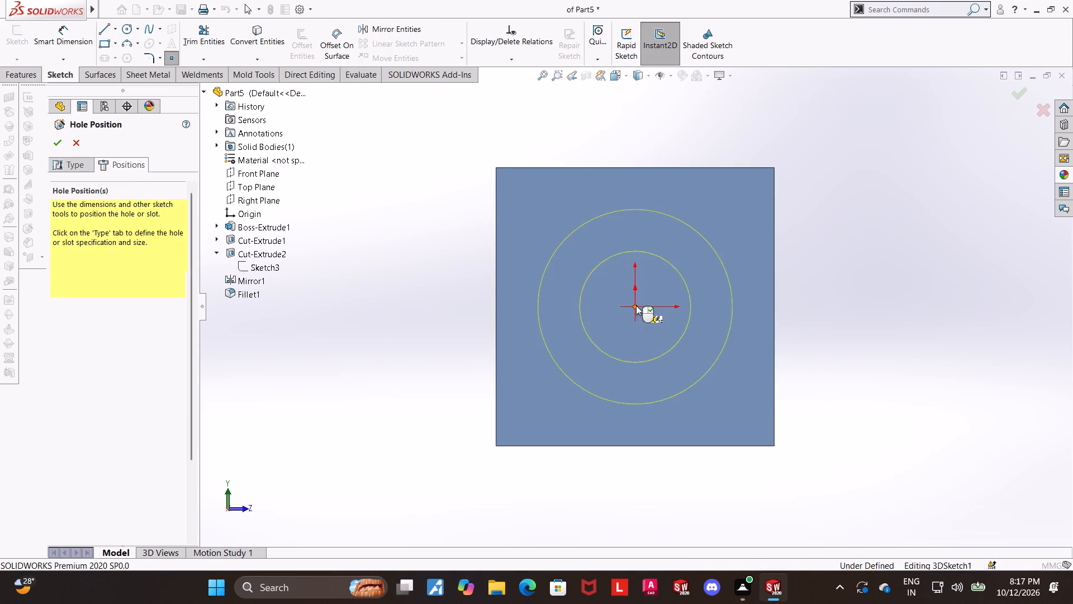
pyautogui.scroll(1, 852, 276)
pyautogui.moveTo(840, 276); pyautogui.dragTo(820, 290, button='middle')
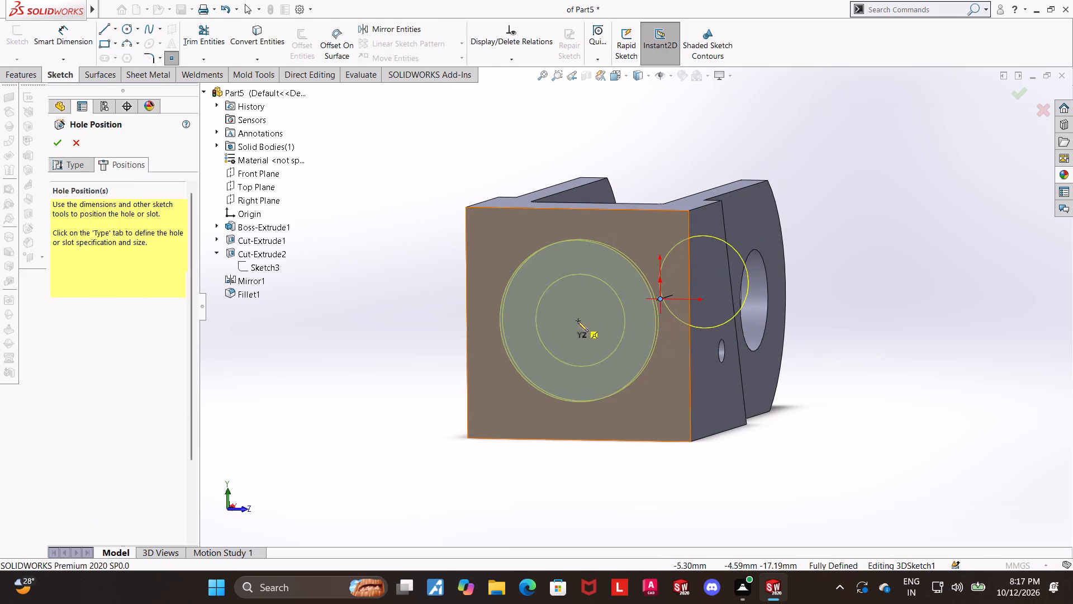
pyautogui.click(577, 321)
pyautogui.press('Escape')
# Align the end-face hole point with the origin point using an Along X relation, after trying and deleting Along Y and Along Z.
pyautogui.click(614, 78)
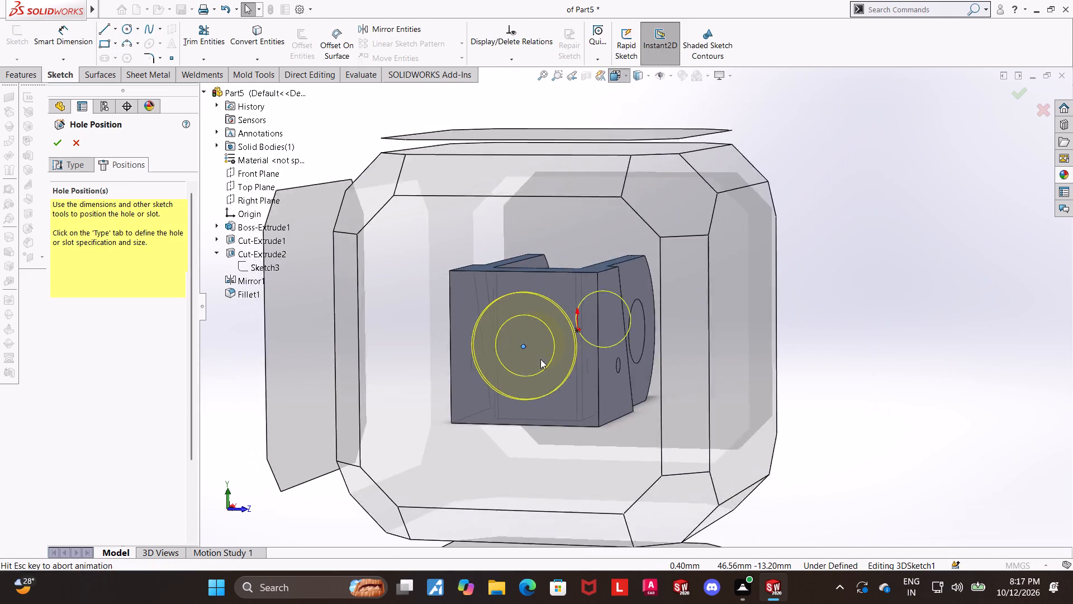
pyautogui.click(481, 396)
pyautogui.scroll(2, 792, 366)
pyautogui.scroll(2, 874, 343)
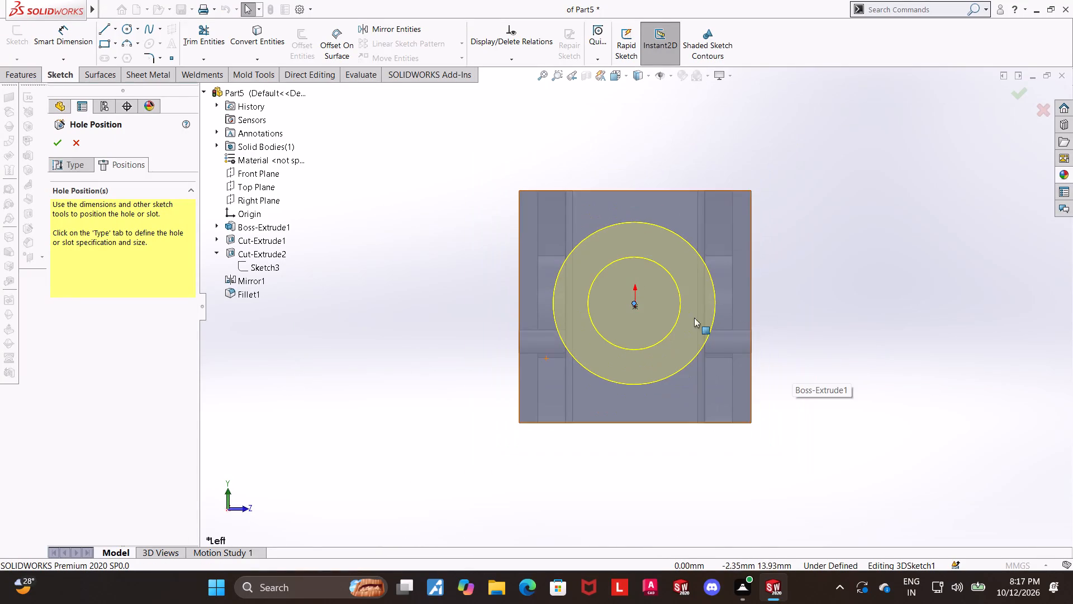
pyautogui.scroll(-3, 658, 317)
pyautogui.click(614, 300)
pyautogui.keyDown('ctrl'); pyautogui.click(614, 290); pyautogui.keyUp('ctrl')
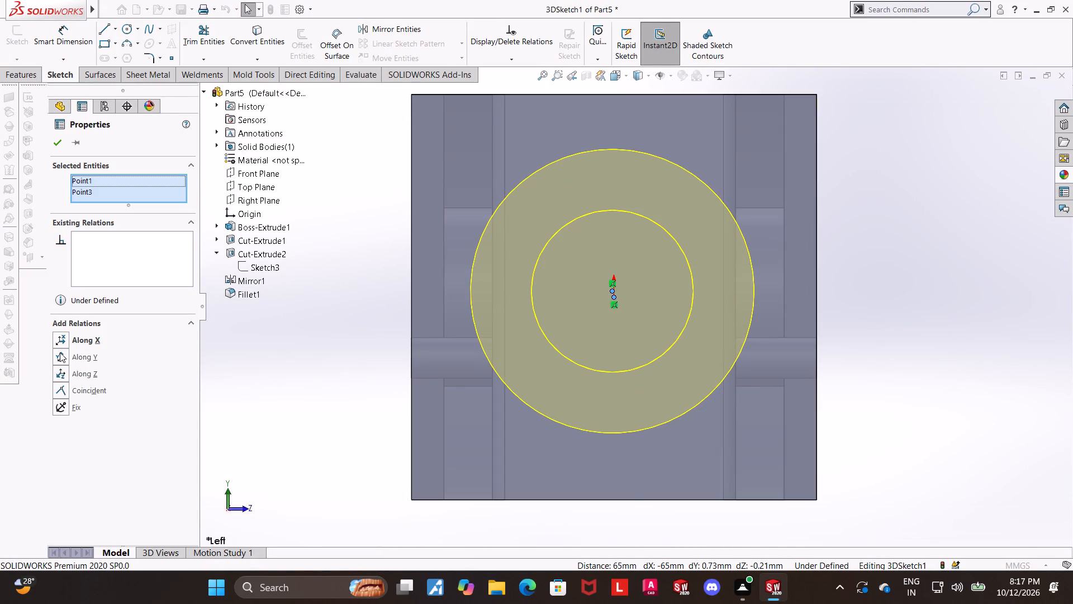
pyautogui.click(60, 352)
pyautogui.rightClick(111, 233)
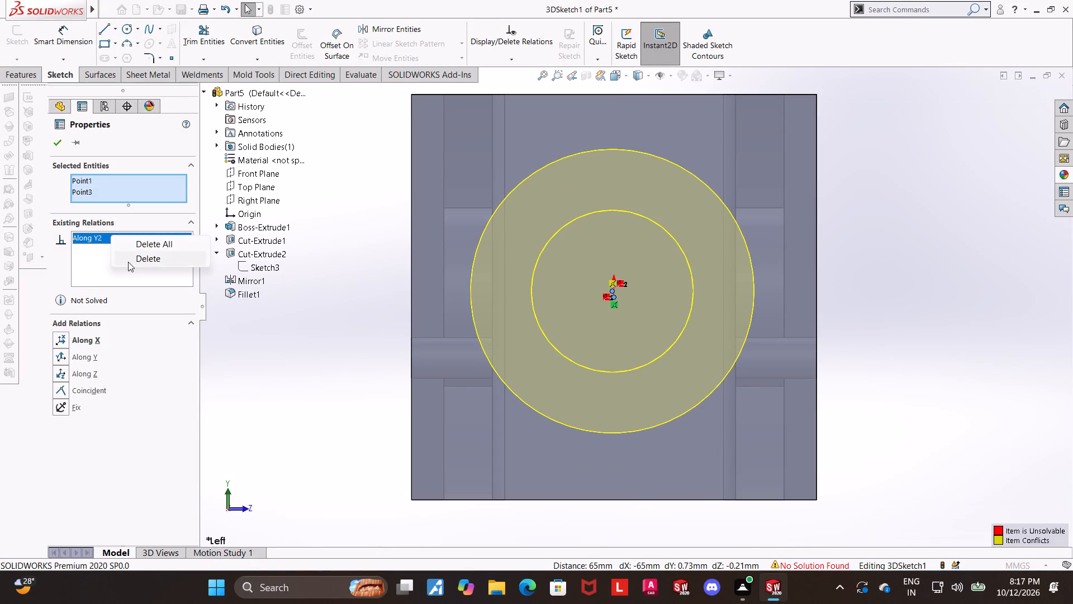
pyautogui.click(128, 262)
pyautogui.click(64, 372)
pyautogui.rightClick(108, 256)
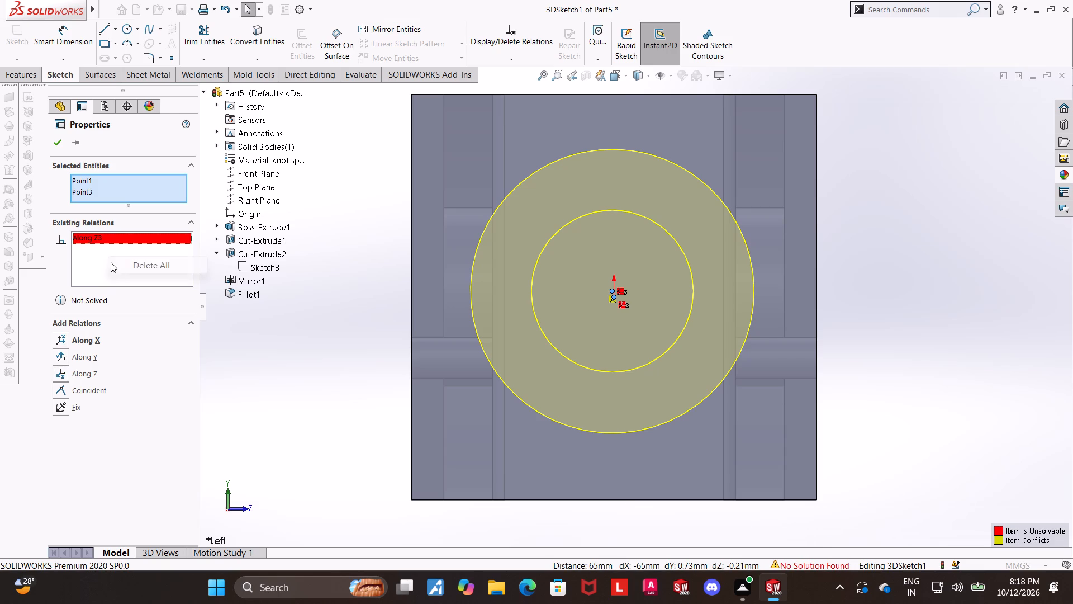
pyautogui.click(121, 266)
pyautogui.click(64, 344)
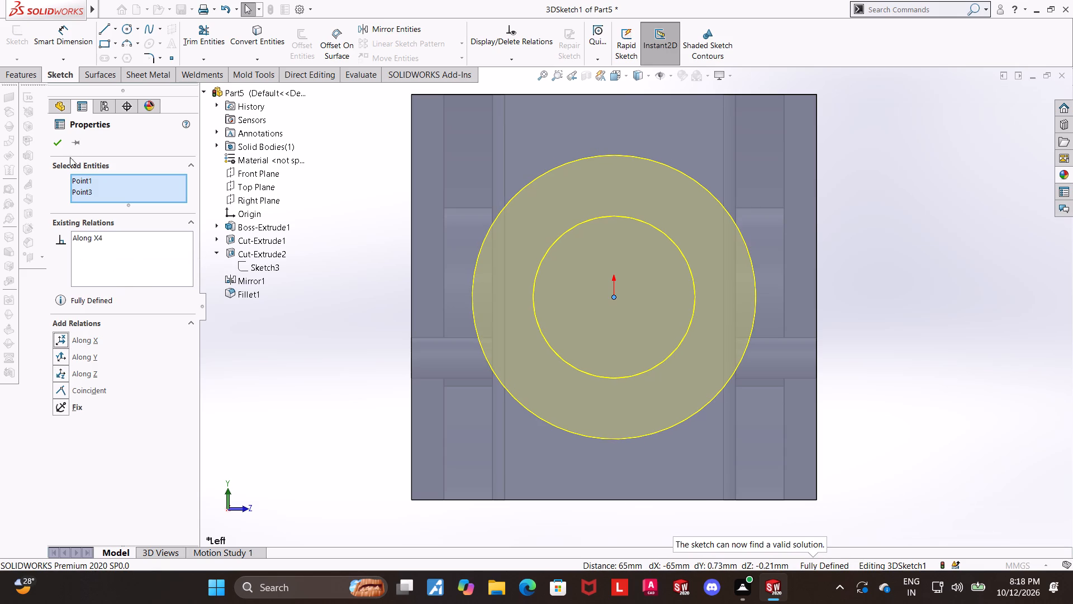
pyautogui.scroll(2, 745, 249)
pyautogui.moveTo(756, 279); pyautogui.dragTo(732, 308, button='middle')
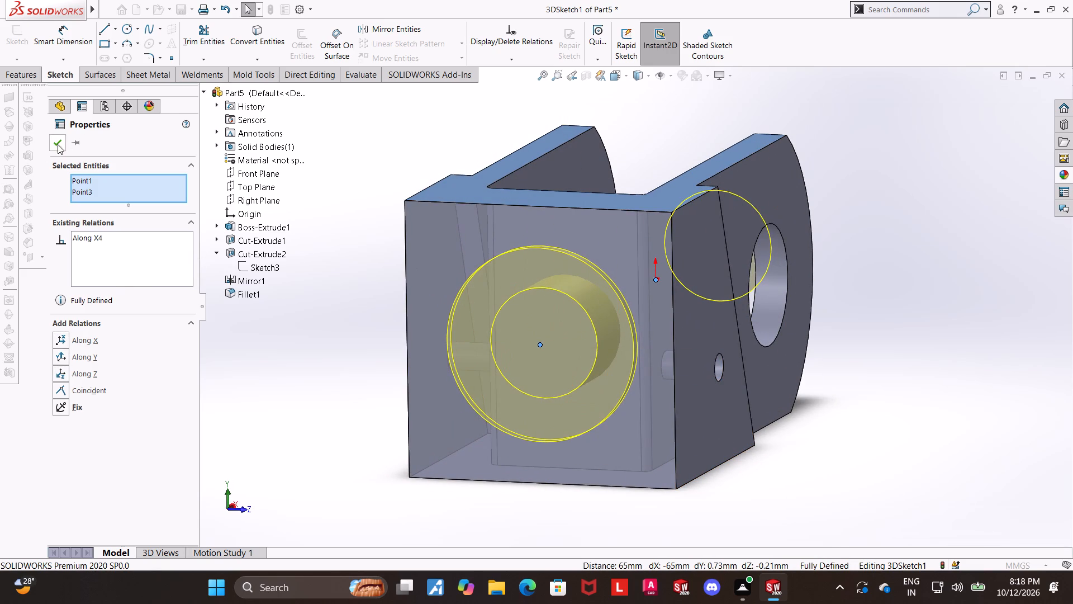
pyautogui.click(57, 145)
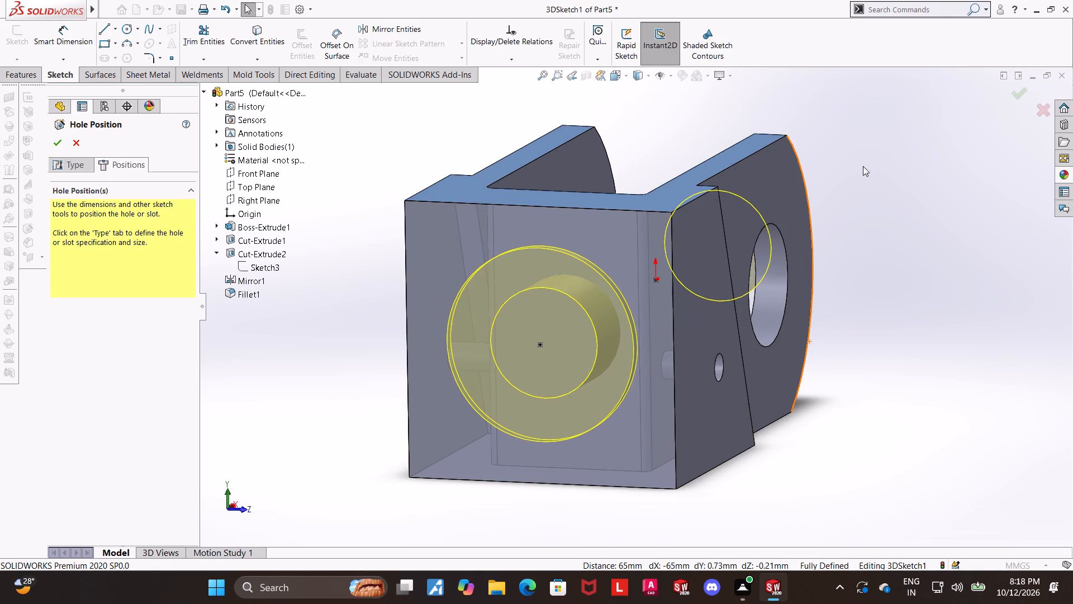
pyautogui.moveTo(852, 200); pyautogui.dragTo(831, 233, button='middle')
pyautogui.scroll(1, 831, 233)
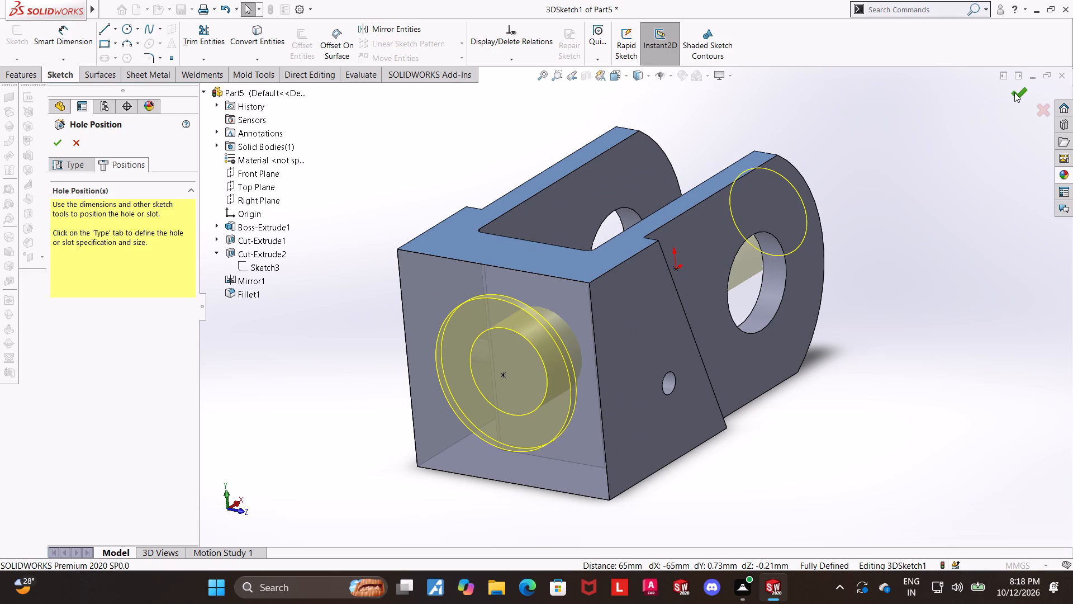
# Examine the hole previews from several angles, ending with a straight-on view of the block's flat end face.
pyautogui.scroll(2, 780, 385)
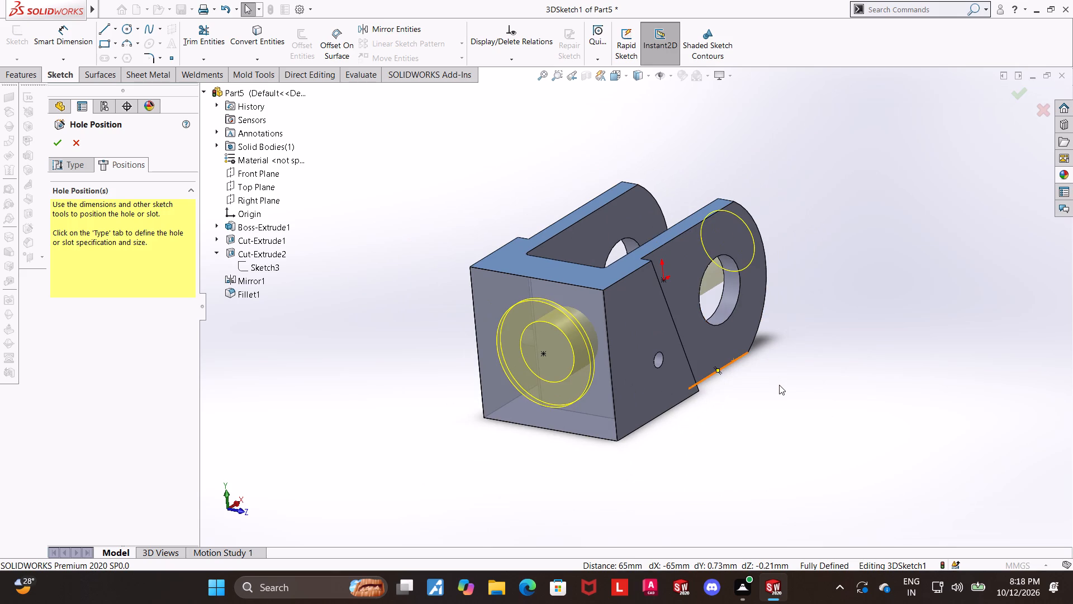
pyautogui.scroll(2, 779, 385)
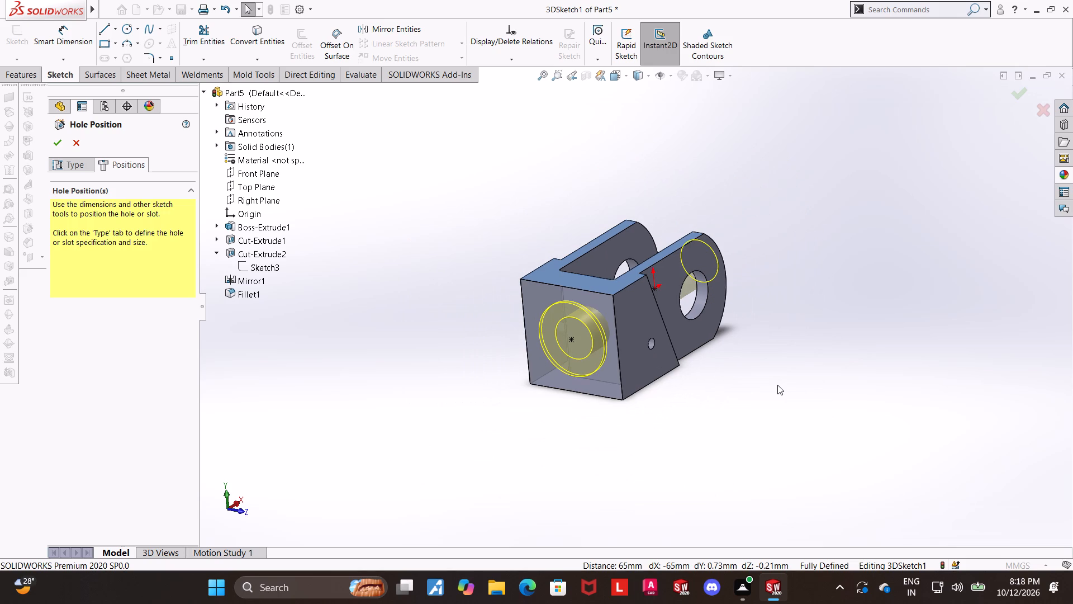
pyautogui.moveTo(644, 384); pyautogui.dragTo(654, 356, button='middle')
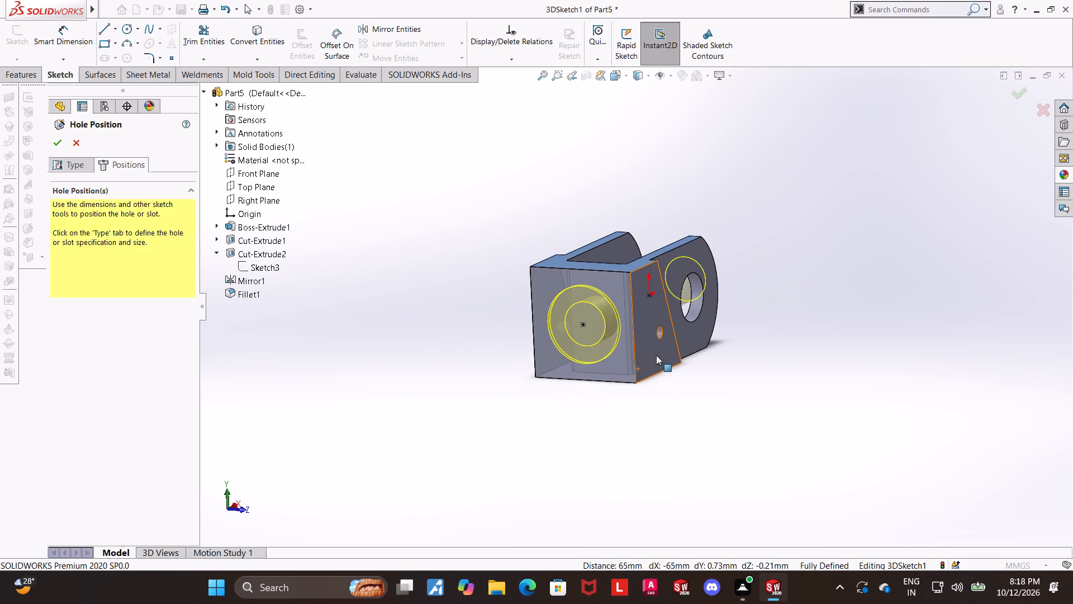
pyautogui.scroll(-1, 662, 347)
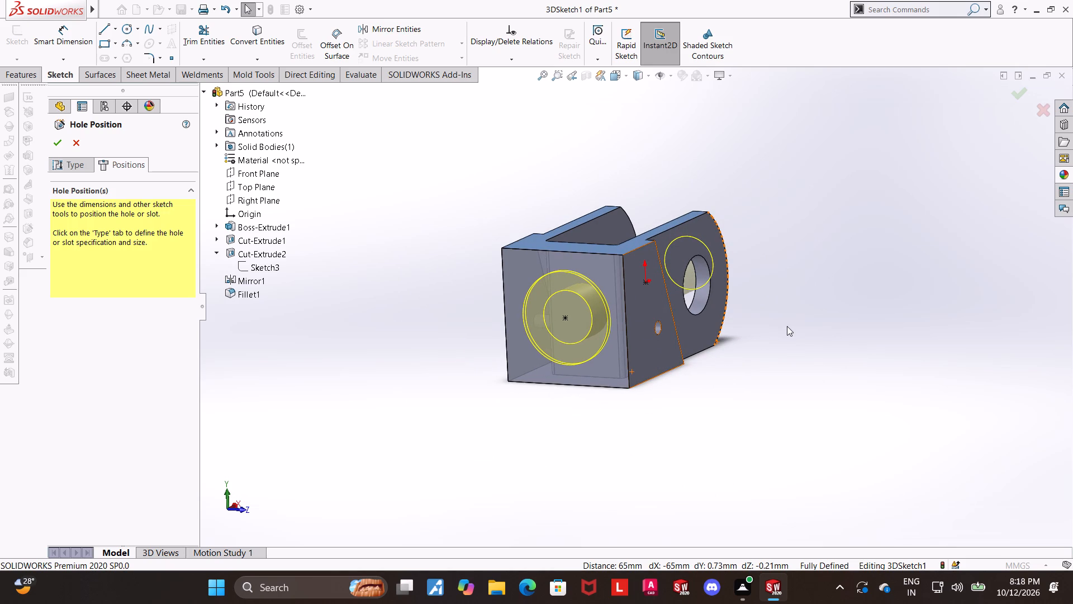
pyautogui.scroll(1, 787, 326)
pyautogui.moveTo(672, 318); pyautogui.dragTo(692, 269, button='middle')
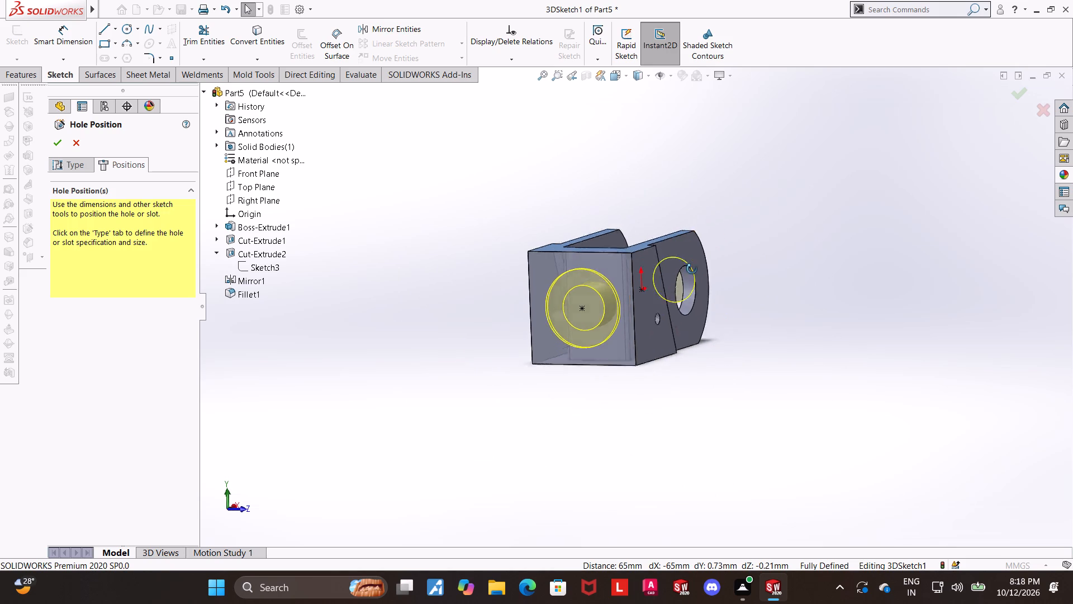
pyautogui.moveTo(692, 269); pyautogui.dragTo(712, 234, button='middle')
pyautogui.click(613, 81)
pyautogui.click(486, 381)
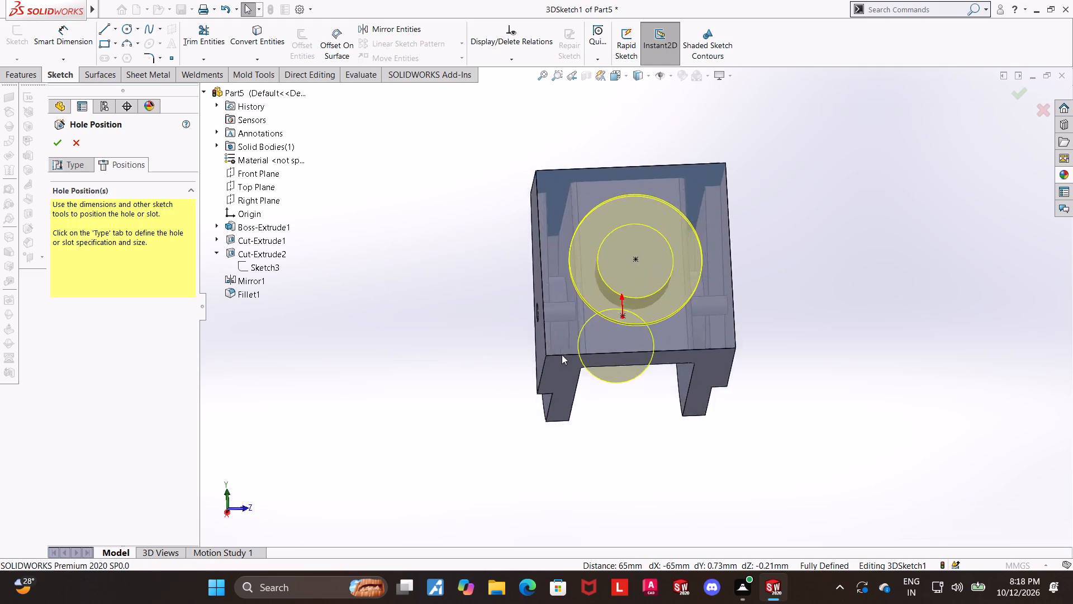
pyautogui.scroll(1, 867, 290)
pyautogui.scroll(-1, 814, 318)
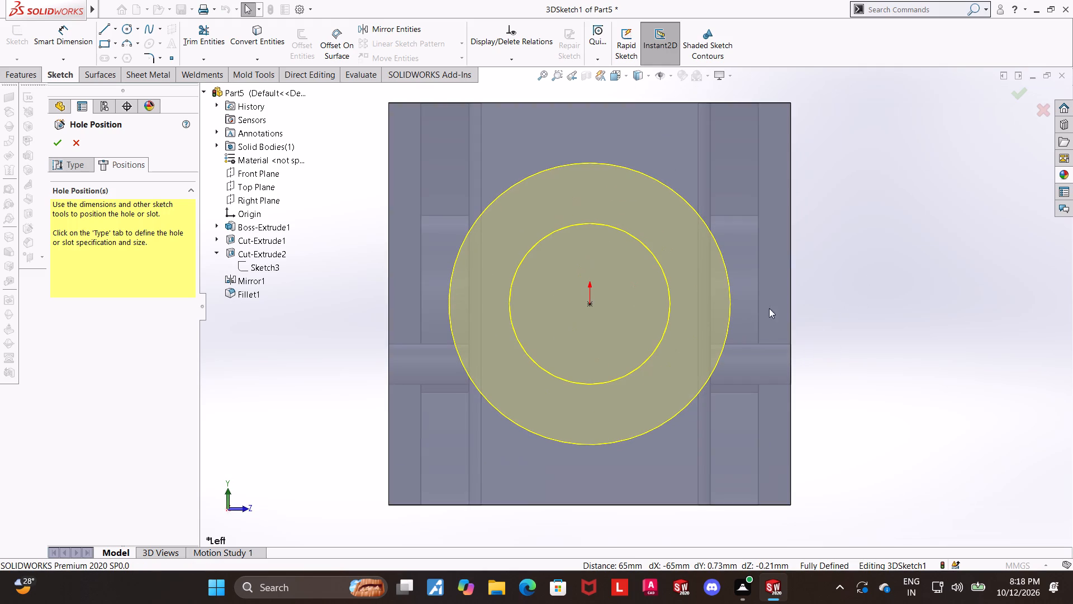
pyautogui.scroll(1, 754, 213)
pyautogui.scroll(-1, 746, 224)
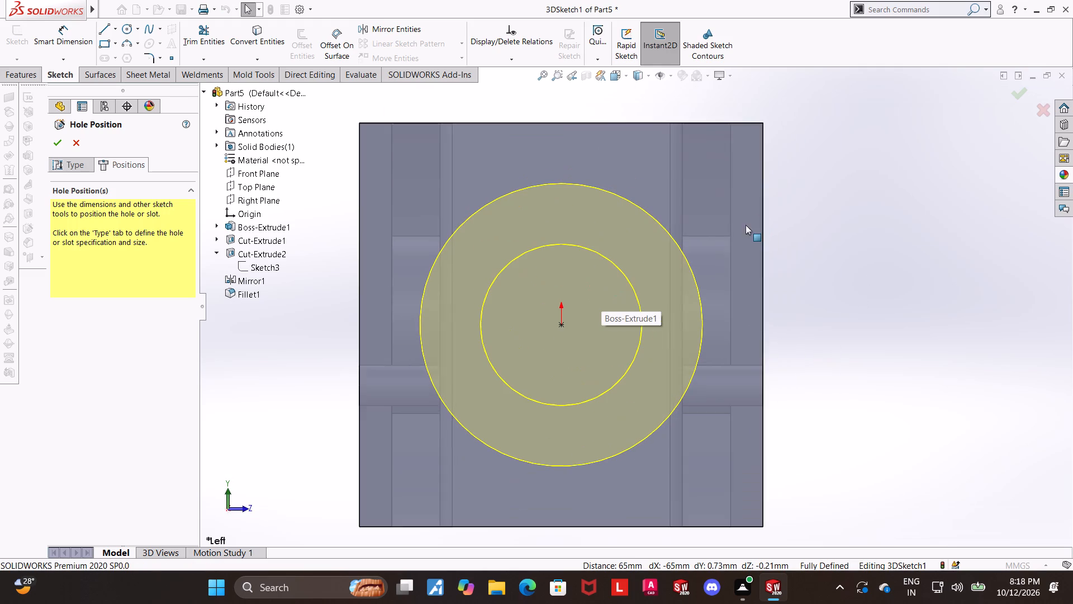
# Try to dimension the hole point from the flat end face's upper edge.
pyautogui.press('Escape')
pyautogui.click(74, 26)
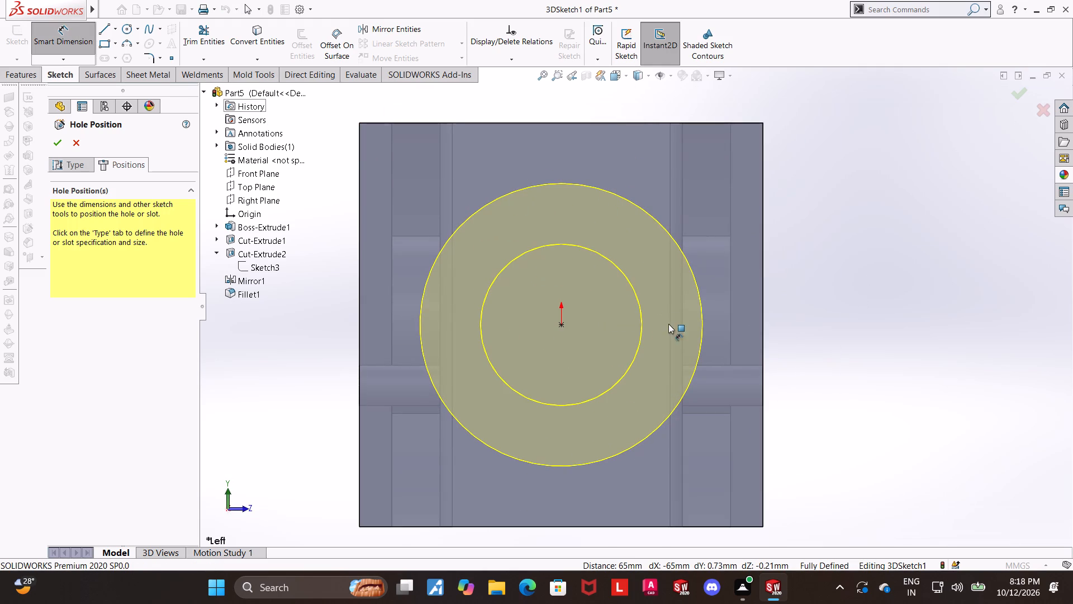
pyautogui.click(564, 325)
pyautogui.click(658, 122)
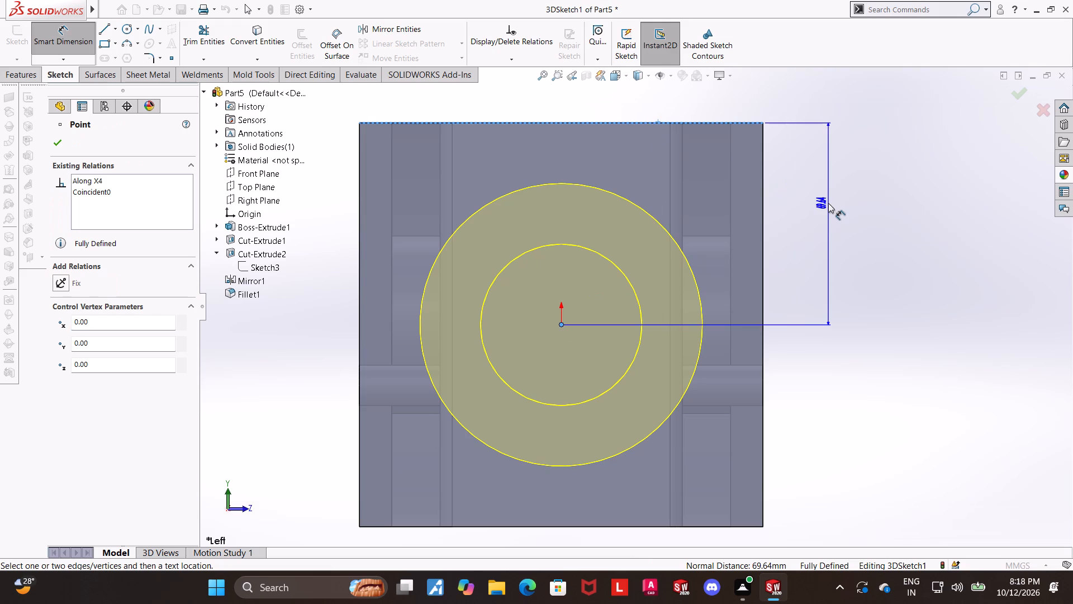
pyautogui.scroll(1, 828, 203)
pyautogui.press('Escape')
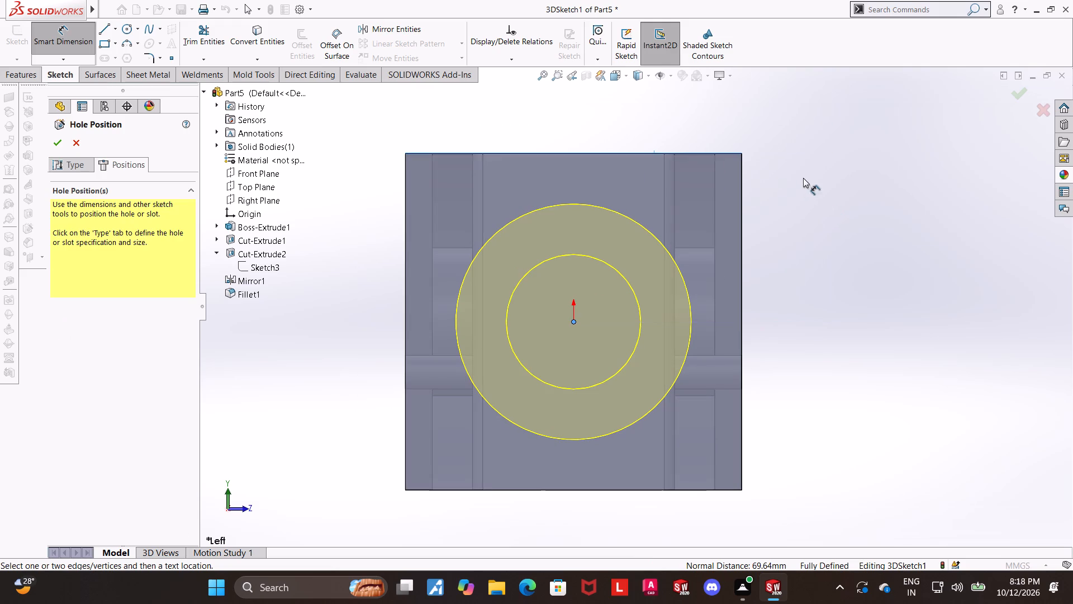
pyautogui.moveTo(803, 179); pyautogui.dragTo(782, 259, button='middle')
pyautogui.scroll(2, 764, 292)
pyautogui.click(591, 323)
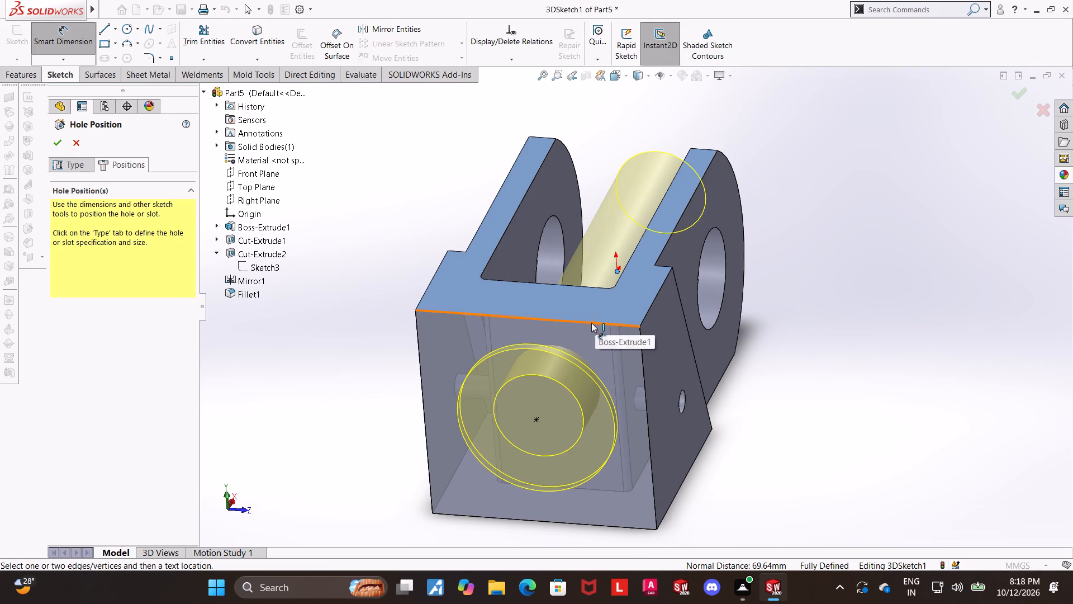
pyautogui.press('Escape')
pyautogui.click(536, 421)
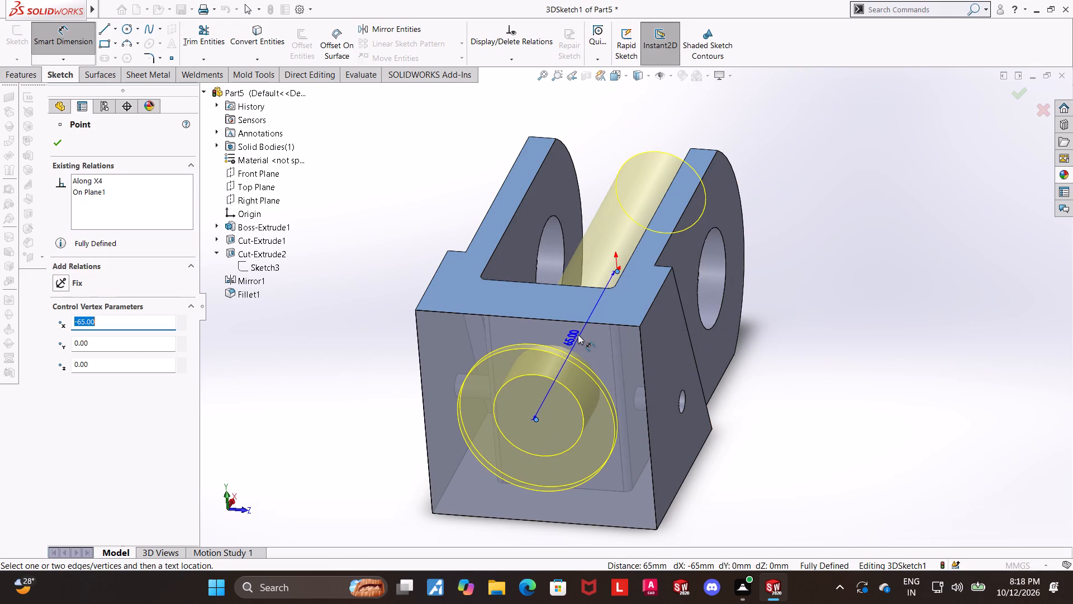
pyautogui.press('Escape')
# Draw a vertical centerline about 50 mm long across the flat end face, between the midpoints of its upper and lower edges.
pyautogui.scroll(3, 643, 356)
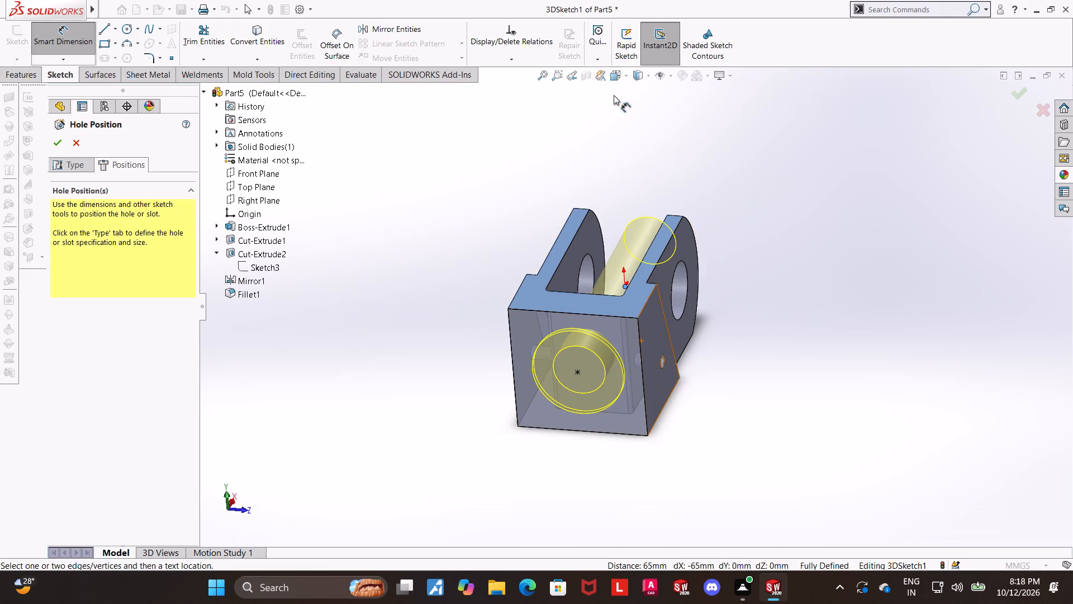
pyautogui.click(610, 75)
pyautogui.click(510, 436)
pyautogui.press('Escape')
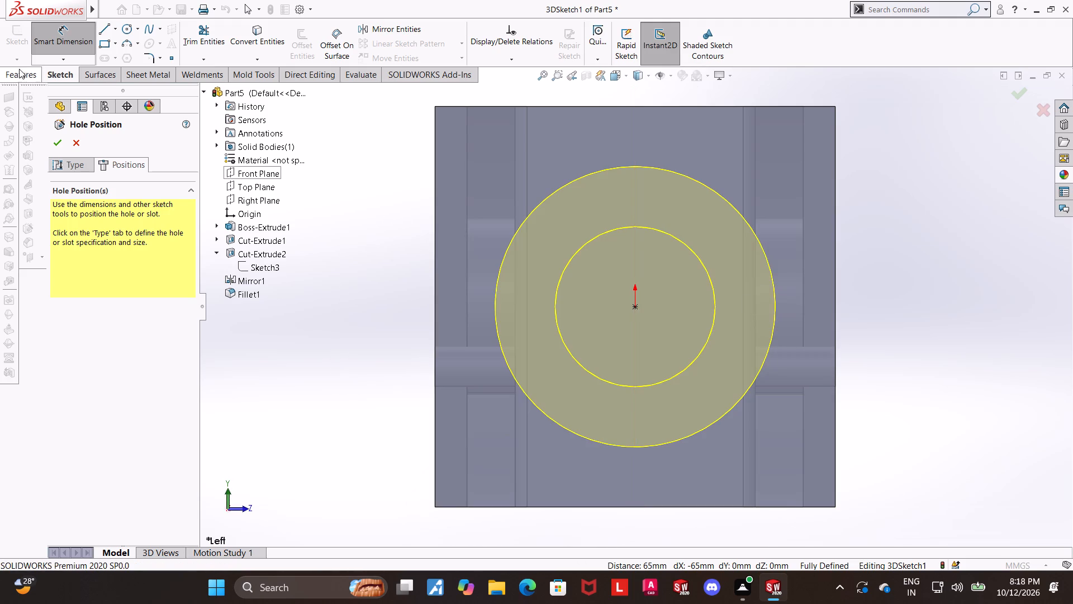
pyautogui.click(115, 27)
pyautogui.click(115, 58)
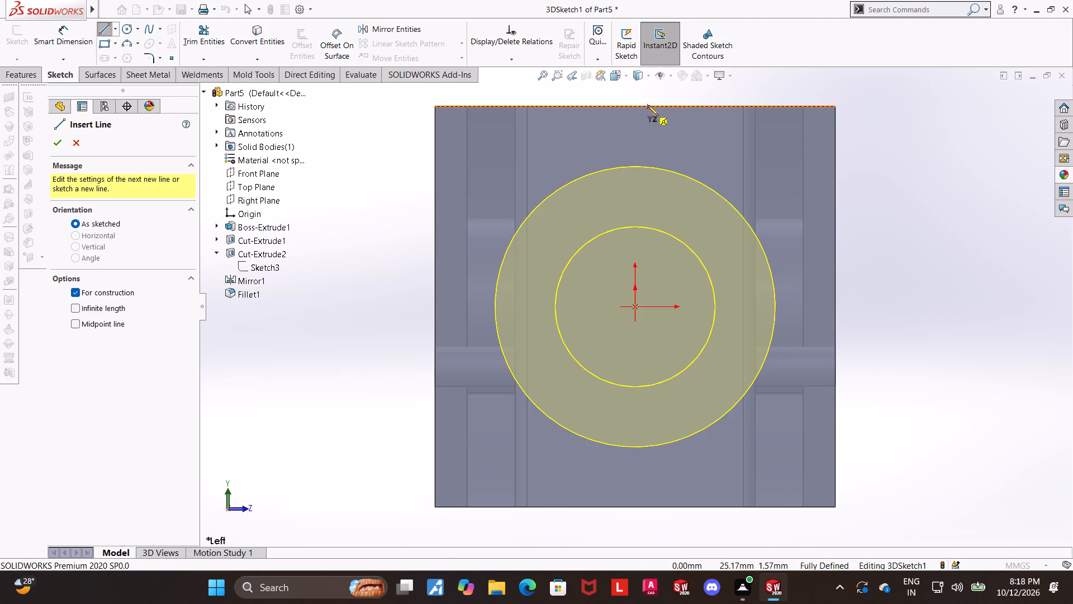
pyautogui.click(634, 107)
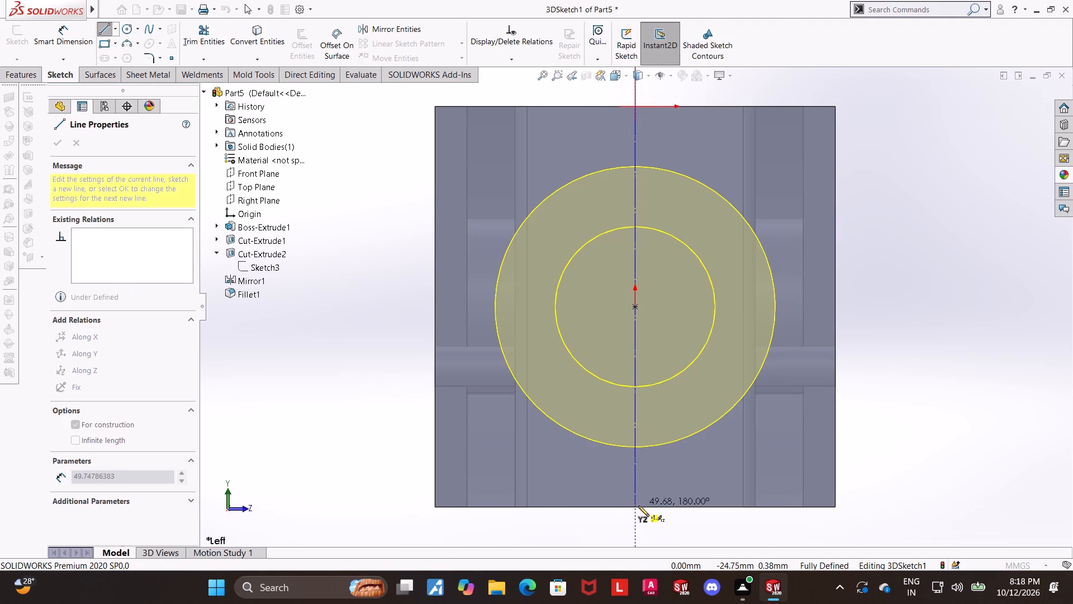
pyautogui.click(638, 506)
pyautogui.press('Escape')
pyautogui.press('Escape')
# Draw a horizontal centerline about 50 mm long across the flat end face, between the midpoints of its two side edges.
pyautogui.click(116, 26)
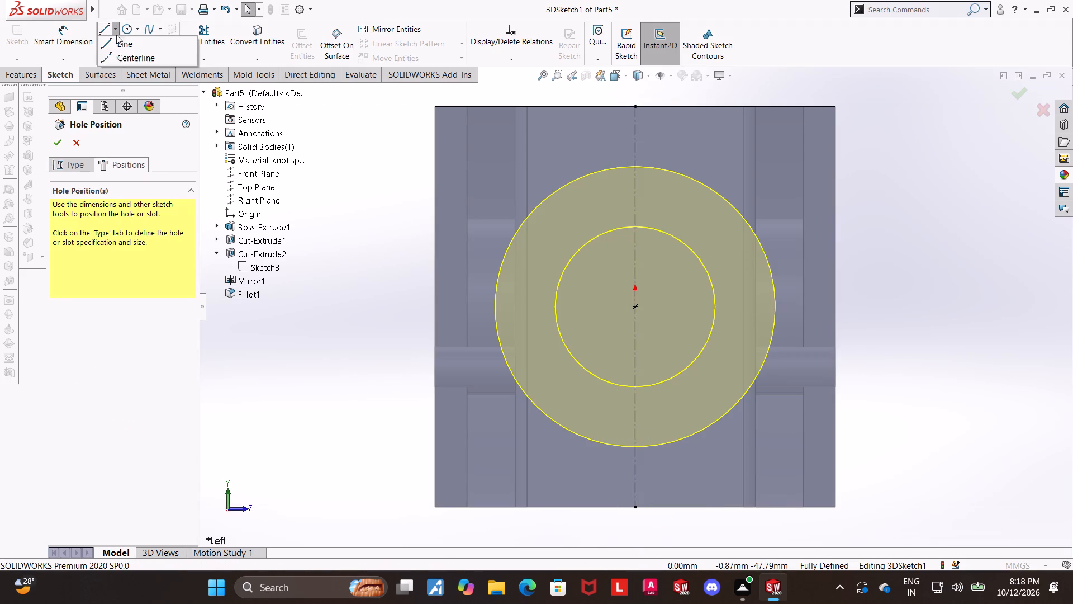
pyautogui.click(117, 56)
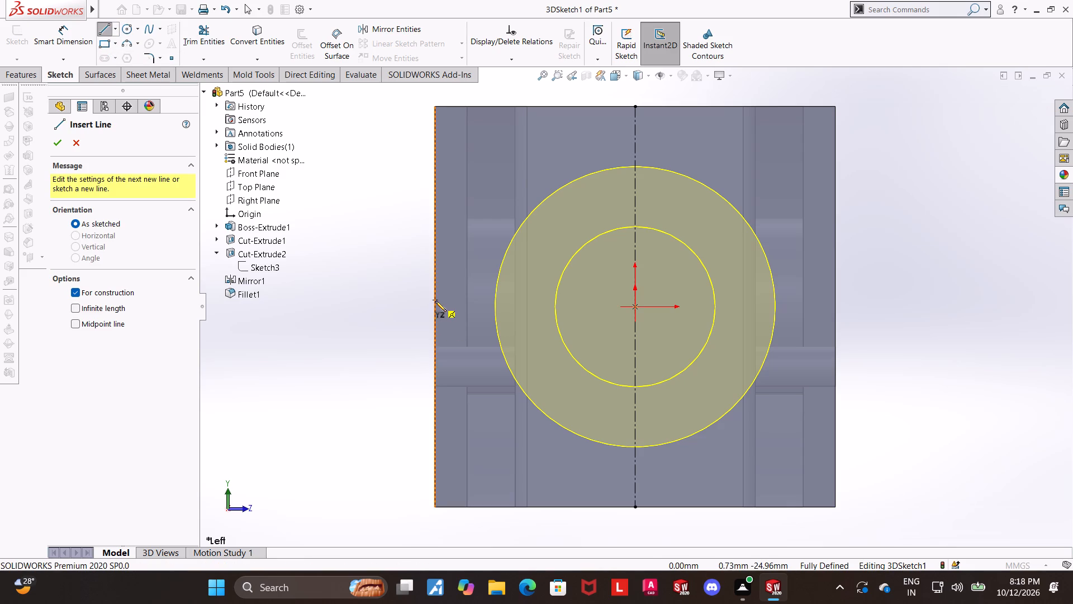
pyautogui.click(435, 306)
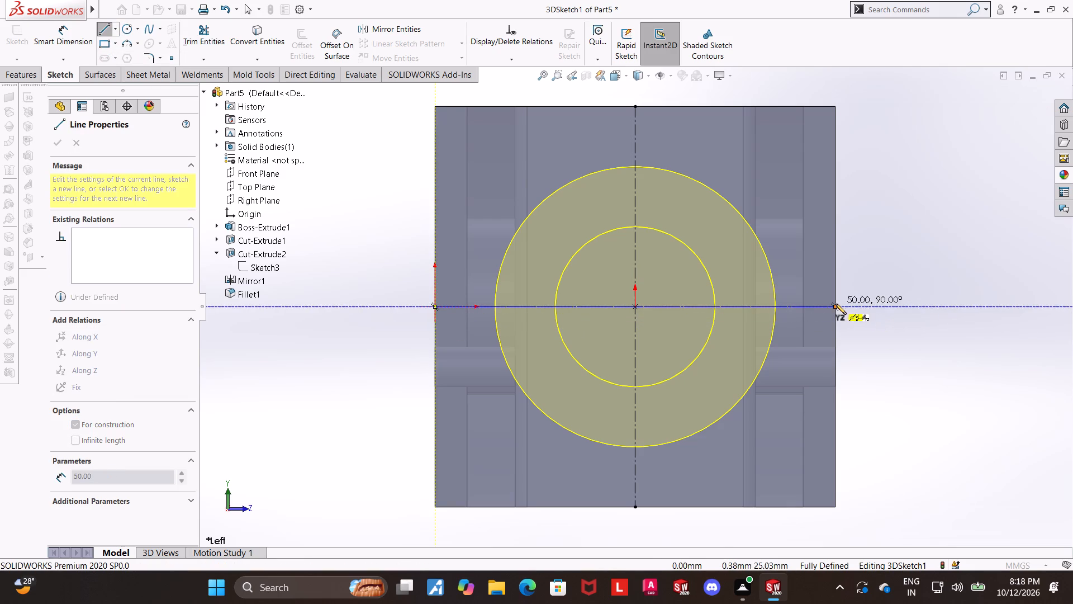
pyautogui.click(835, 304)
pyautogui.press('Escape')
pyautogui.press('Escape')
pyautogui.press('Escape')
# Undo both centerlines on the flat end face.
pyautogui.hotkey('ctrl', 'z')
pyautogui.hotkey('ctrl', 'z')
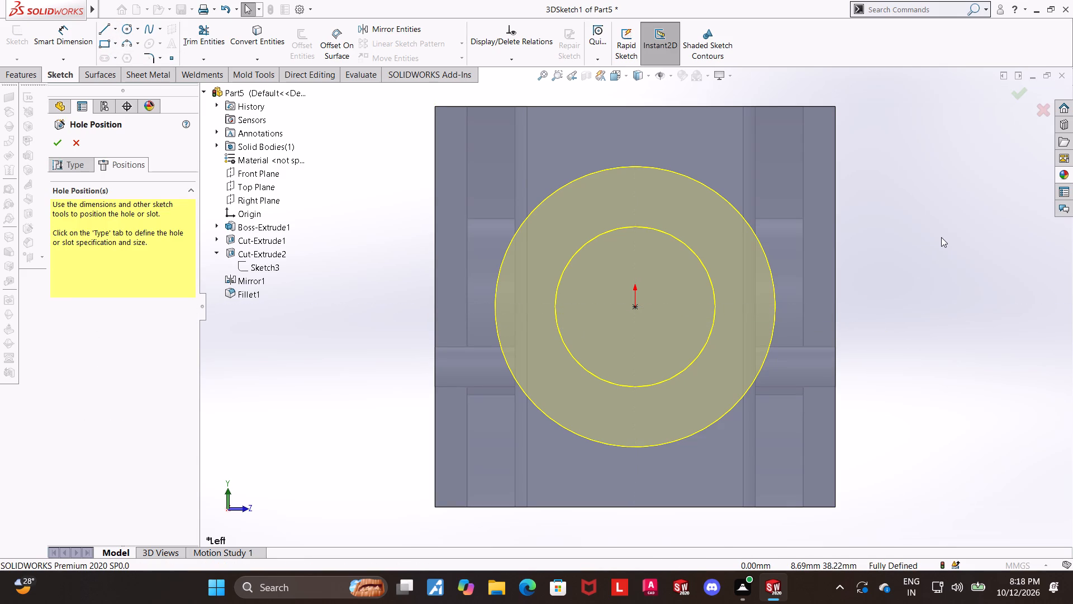
# Accept the hole positions and create the counterbored hole.
pyautogui.click(1014, 96)
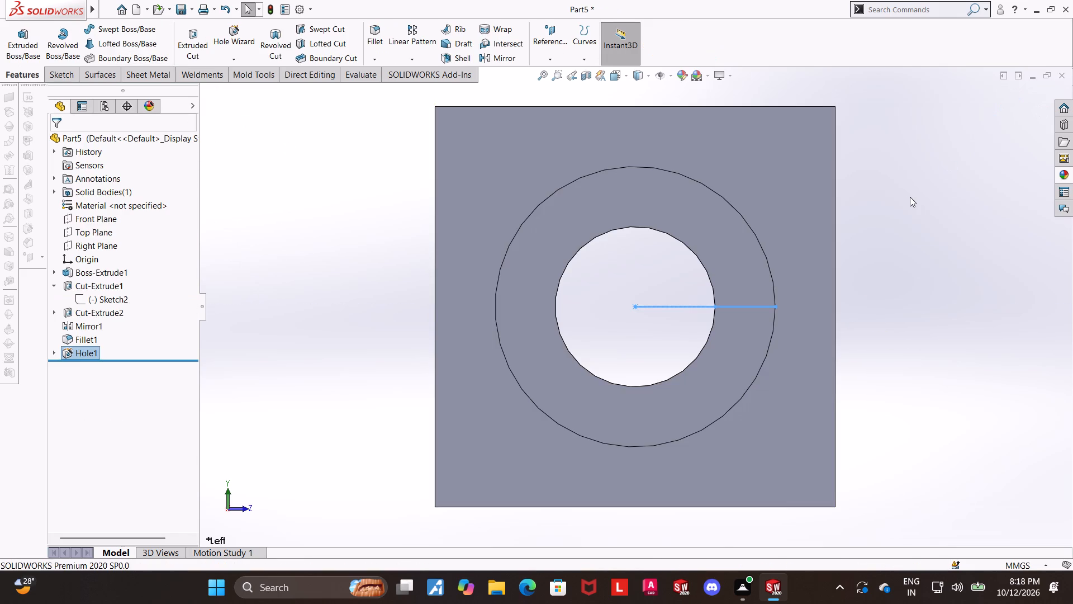
# Inspect the finished block and measure the distance between the counterbore floor and the flat end face.
pyautogui.scroll(1, 893, 207)
pyautogui.moveTo(873, 218); pyautogui.dragTo(811, 268, button='middle')
pyautogui.scroll(2, 932, 401)
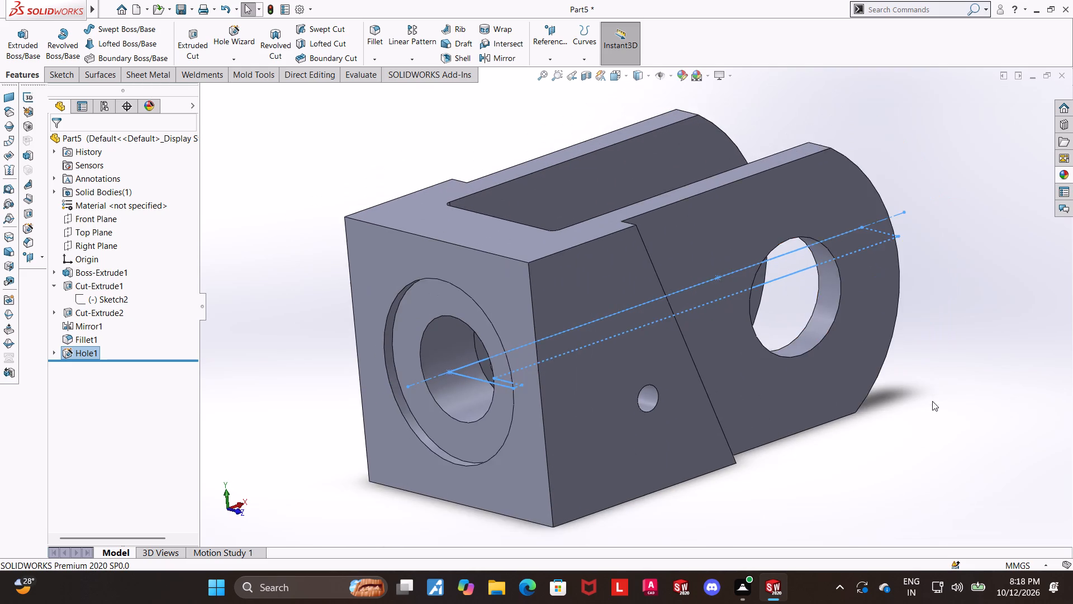
pyautogui.click(962, 389)
pyautogui.scroll(2, 861, 373)
pyautogui.moveTo(844, 362); pyautogui.dragTo(782, 394, button='middle')
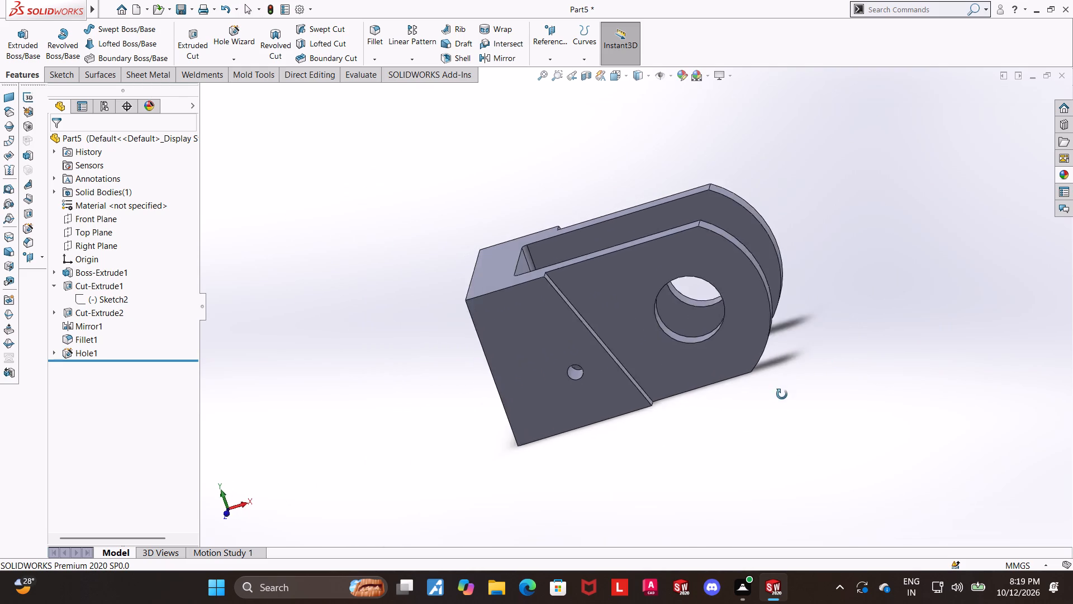
pyautogui.moveTo(782, 394); pyautogui.dragTo(860, 440, button='middle')
pyautogui.scroll(-4, 549, 303)
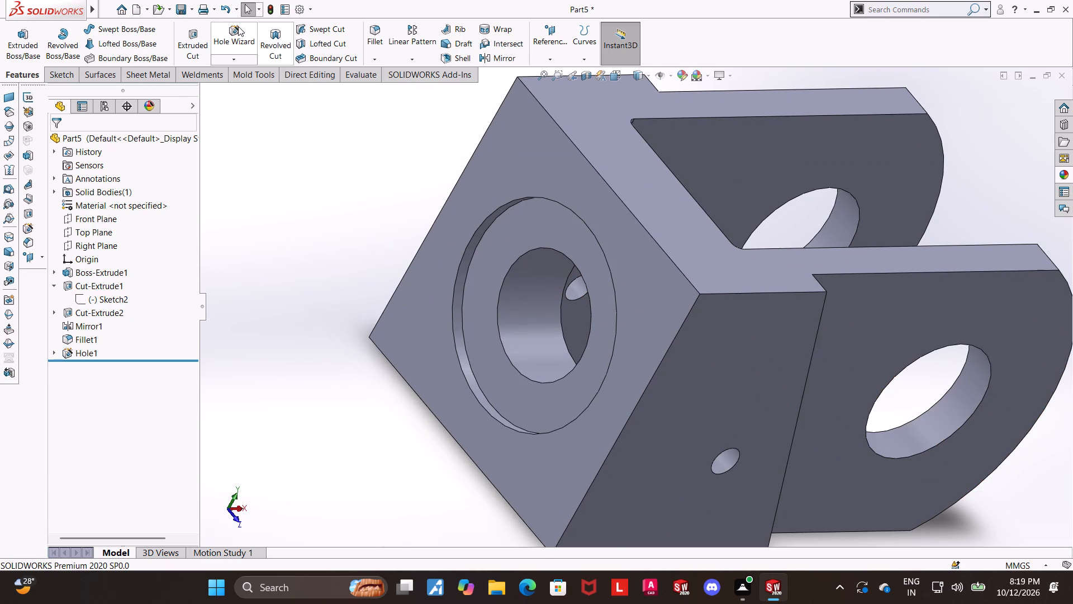
pyautogui.click(350, 70)
pyautogui.click(114, 43)
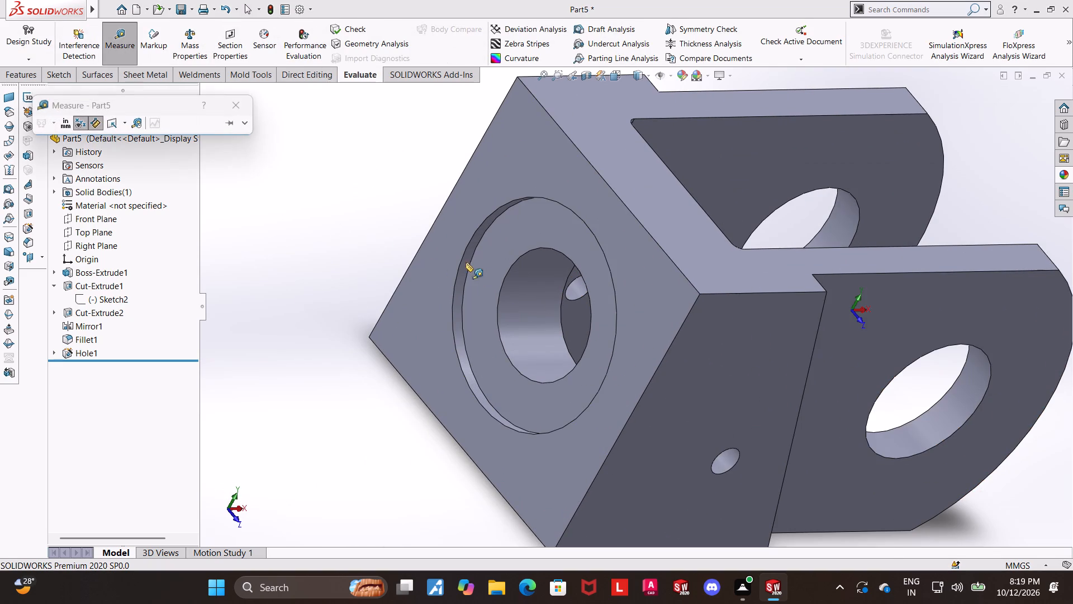
pyautogui.click(487, 265)
pyautogui.click(454, 225)
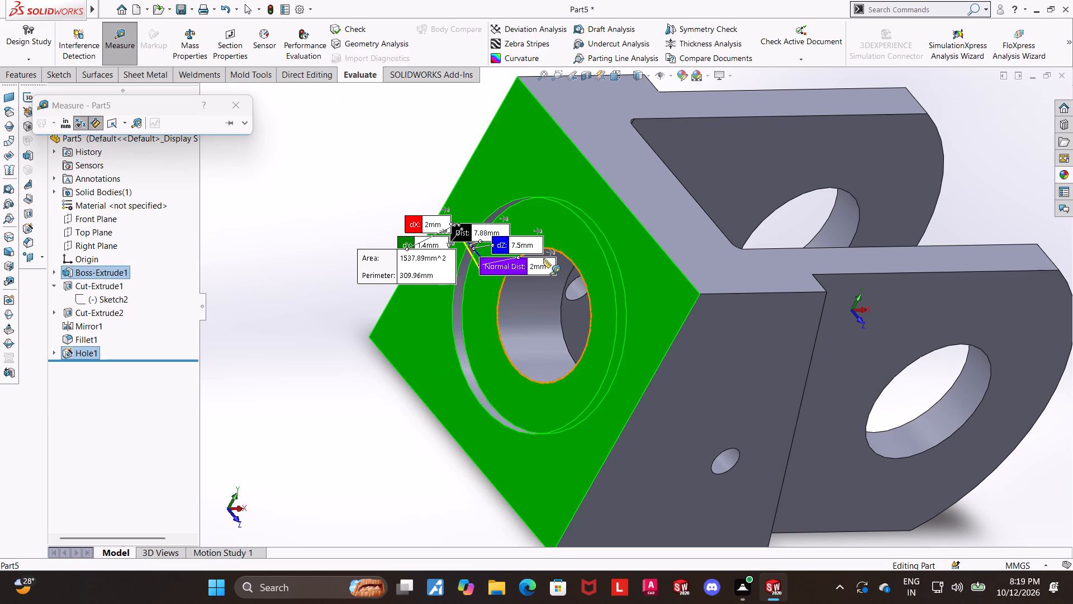
pyautogui.scroll(-1, 524, 258)
pyautogui.press('Escape')
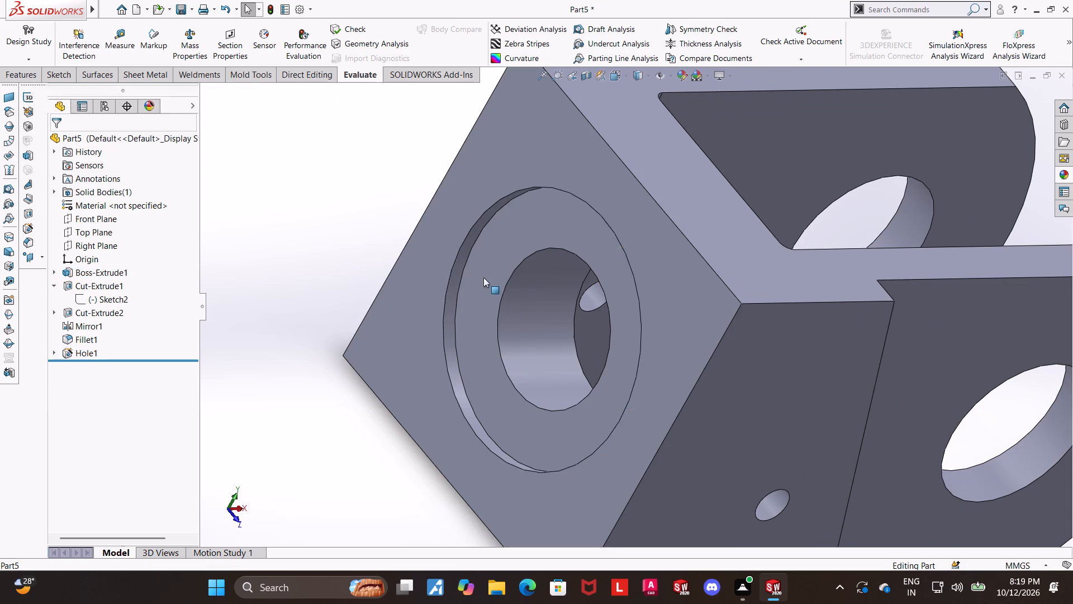
# Measure the diameter of the counterbored hole's inner bore.
pyautogui.click(112, 39)
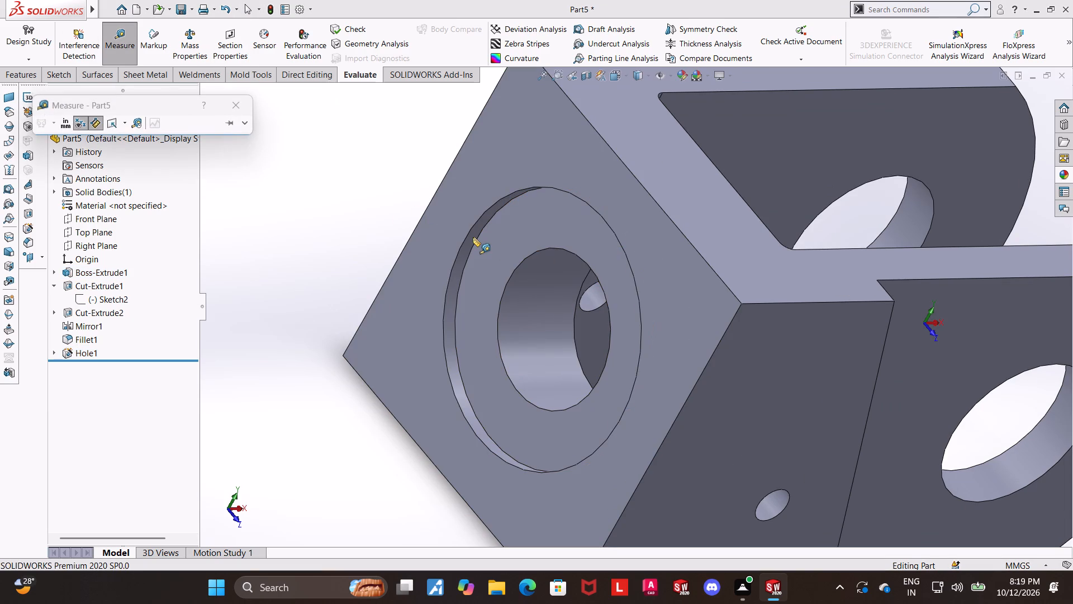
pyautogui.click(473, 237)
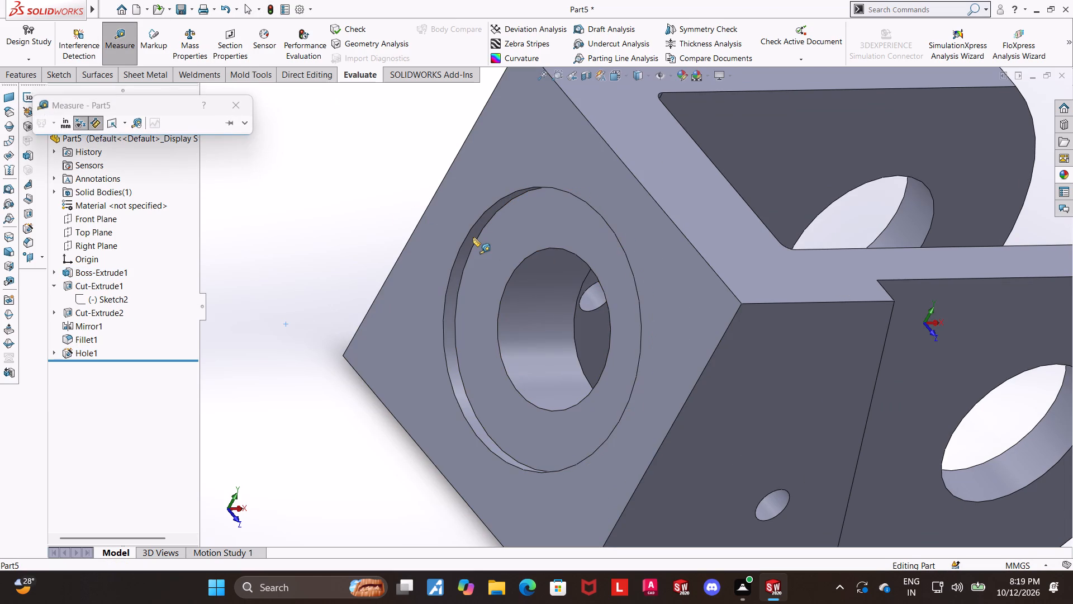
pyautogui.scroll(2, 473, 237)
pyautogui.press('Escape')
pyautogui.click(127, 39)
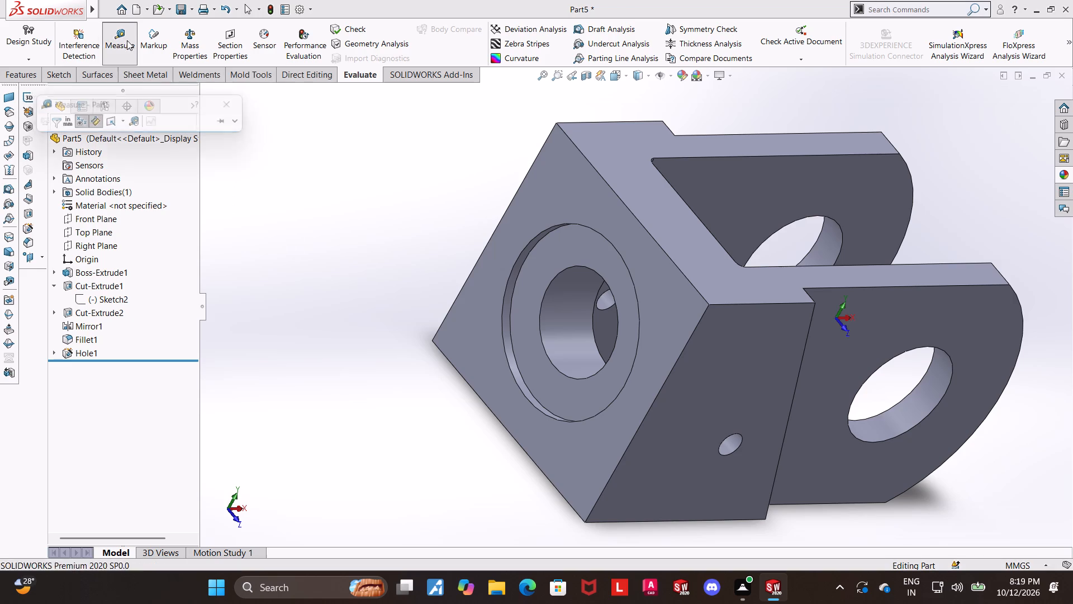
pyautogui.click(572, 287)
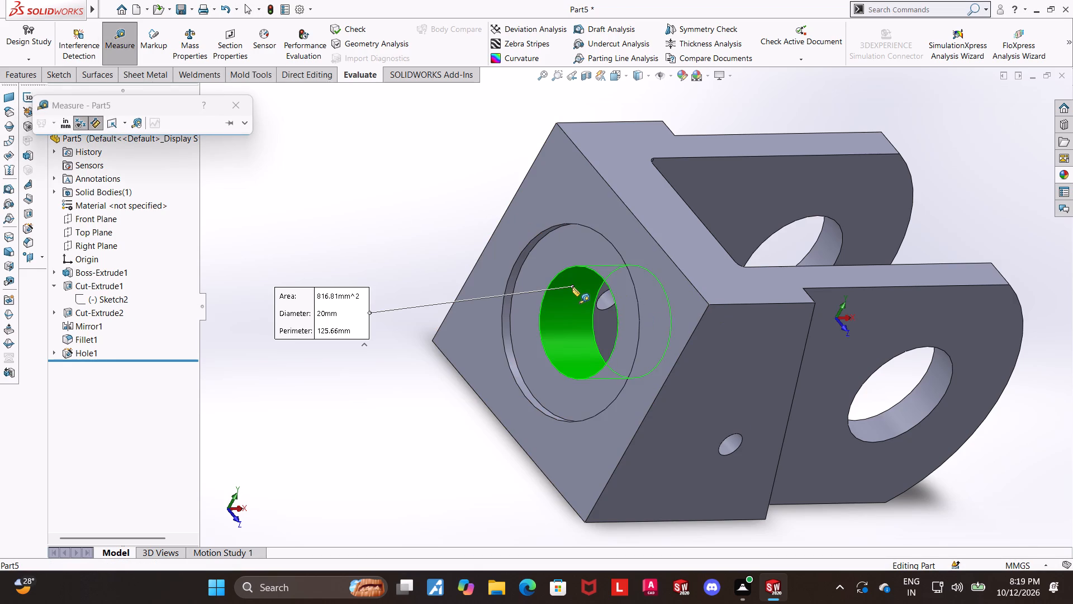
pyautogui.scroll(3, 572, 287)
pyautogui.press('Escape')
# Inspect the dimensions of the profile sketch under Cut-Extrude2, the angled side cut.
pyautogui.moveTo(1004, 397); pyautogui.dragTo(930, 363, button='middle')
pyautogui.scroll(-2, 875, 355)
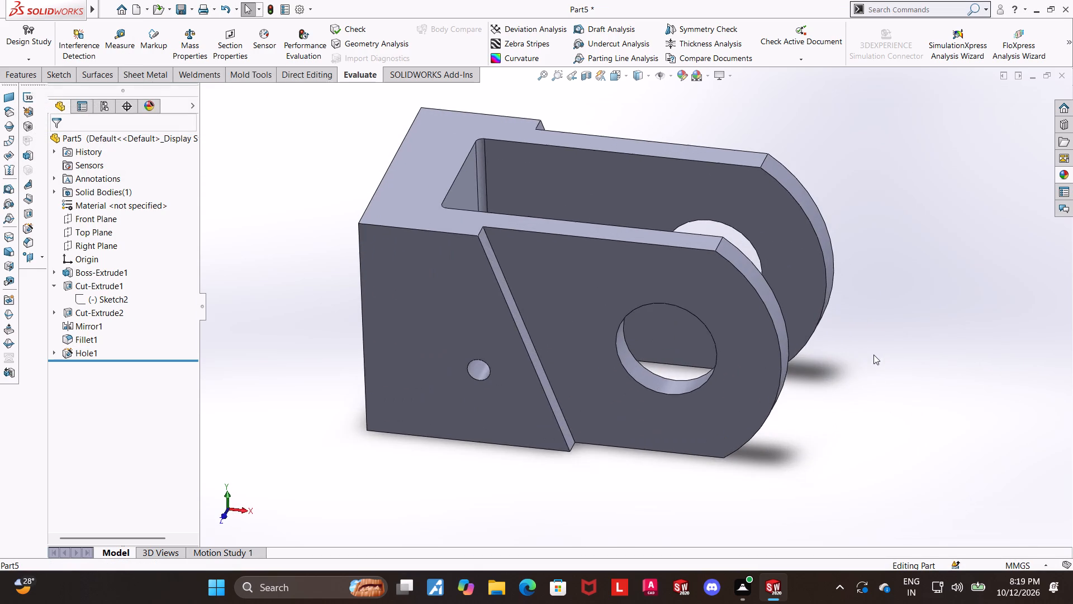
pyautogui.scroll(1, 871, 355)
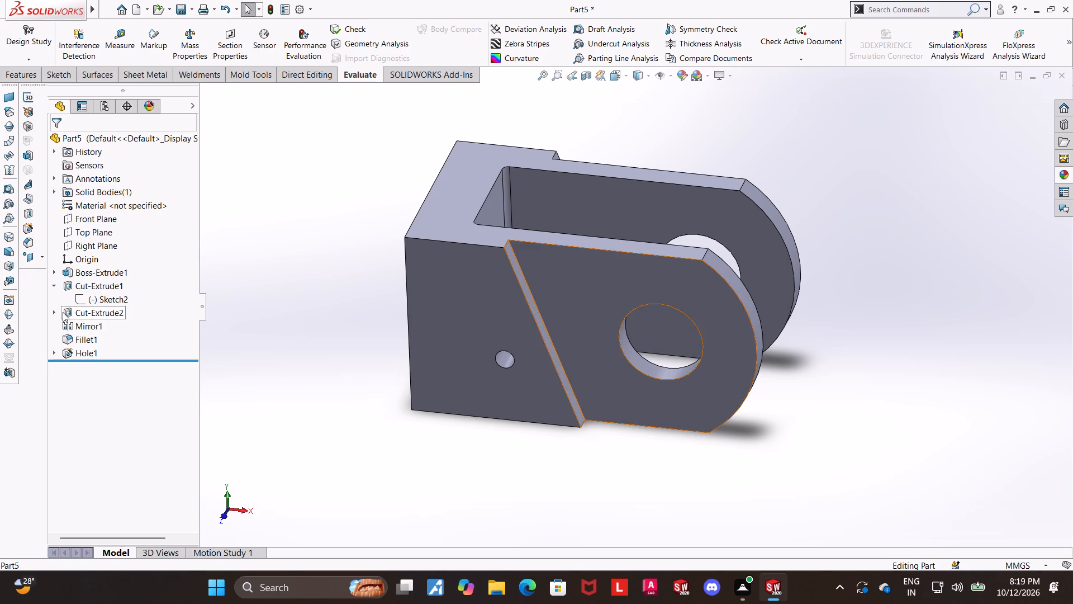
pyautogui.click(56, 312)
pyautogui.click(80, 326)
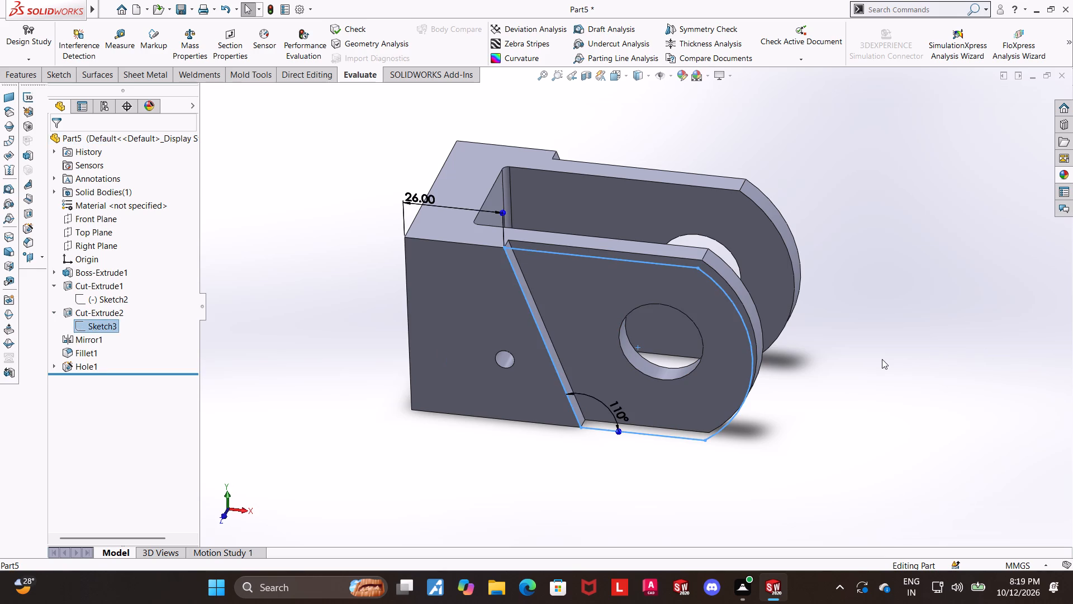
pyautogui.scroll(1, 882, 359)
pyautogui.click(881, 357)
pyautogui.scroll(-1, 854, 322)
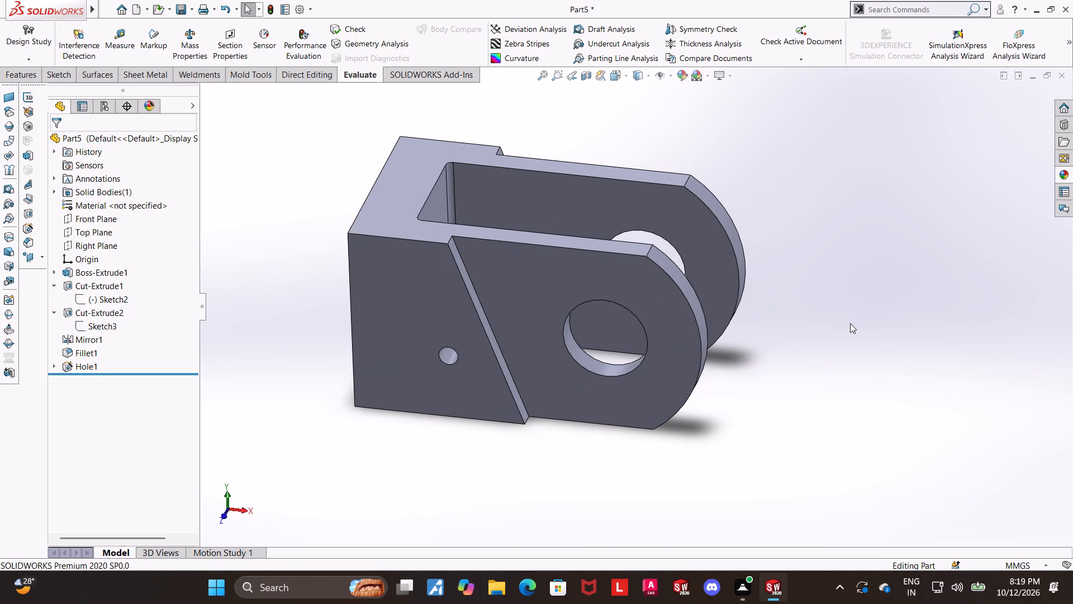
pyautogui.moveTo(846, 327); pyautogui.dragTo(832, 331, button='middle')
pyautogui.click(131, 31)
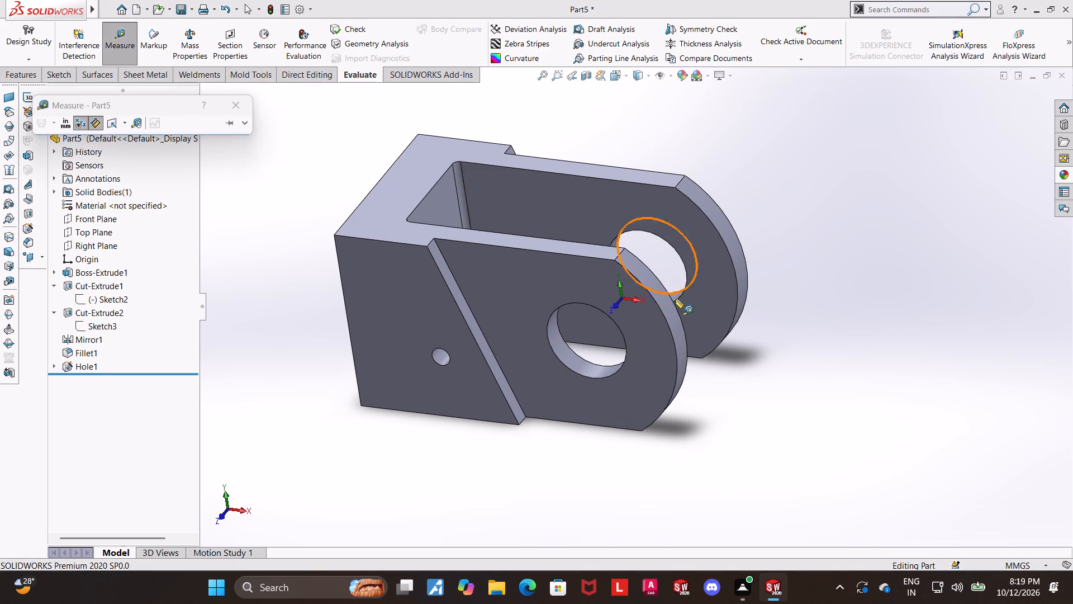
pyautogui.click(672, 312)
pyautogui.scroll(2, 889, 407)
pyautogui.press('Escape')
# Examine the whole finished clevis block, including in isometric view, to check its overall shape.
pyautogui.scroll(1, 832, 403)
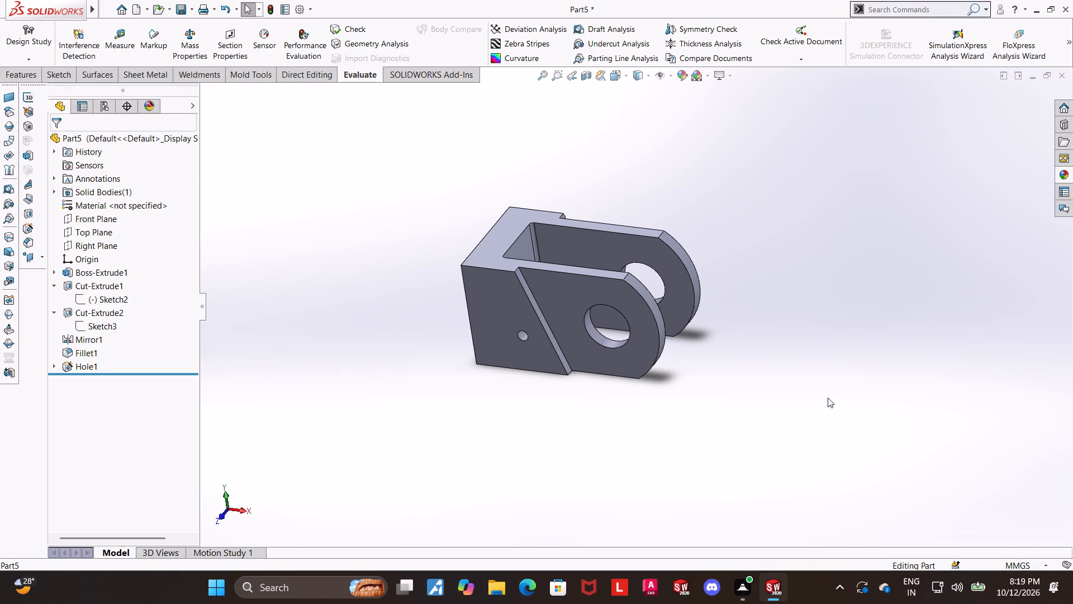
pyautogui.scroll(-3, 688, 274)
pyautogui.scroll(2, 687, 336)
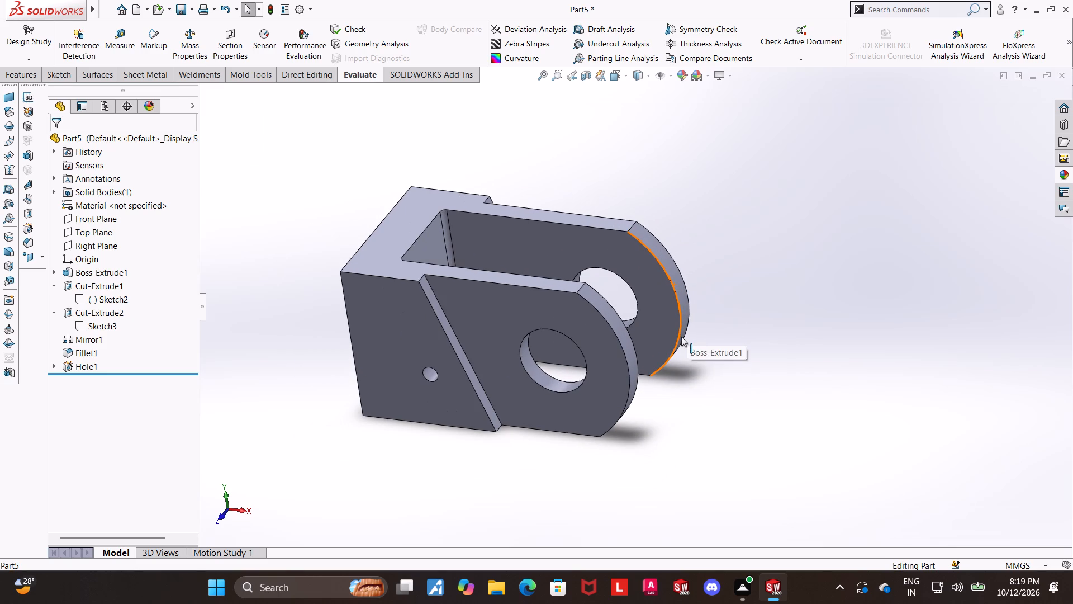
pyautogui.scroll(1, 681, 337)
pyautogui.scroll(-2, 672, 298)
pyautogui.scroll(1, 672, 298)
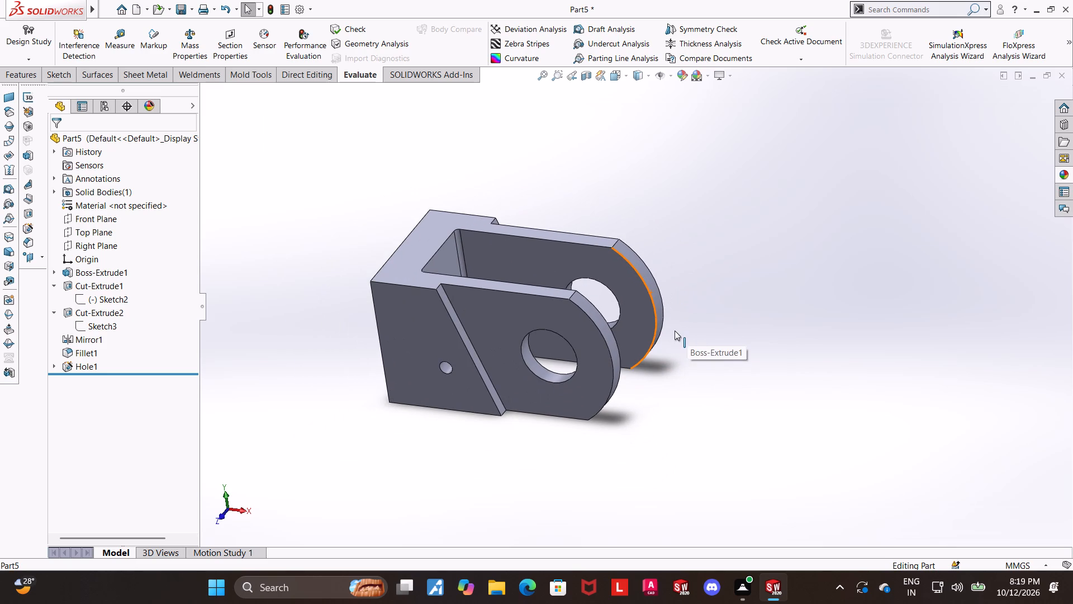
pyautogui.hotkey('ctrl', '7')
pyautogui.scroll(3, 786, 342)
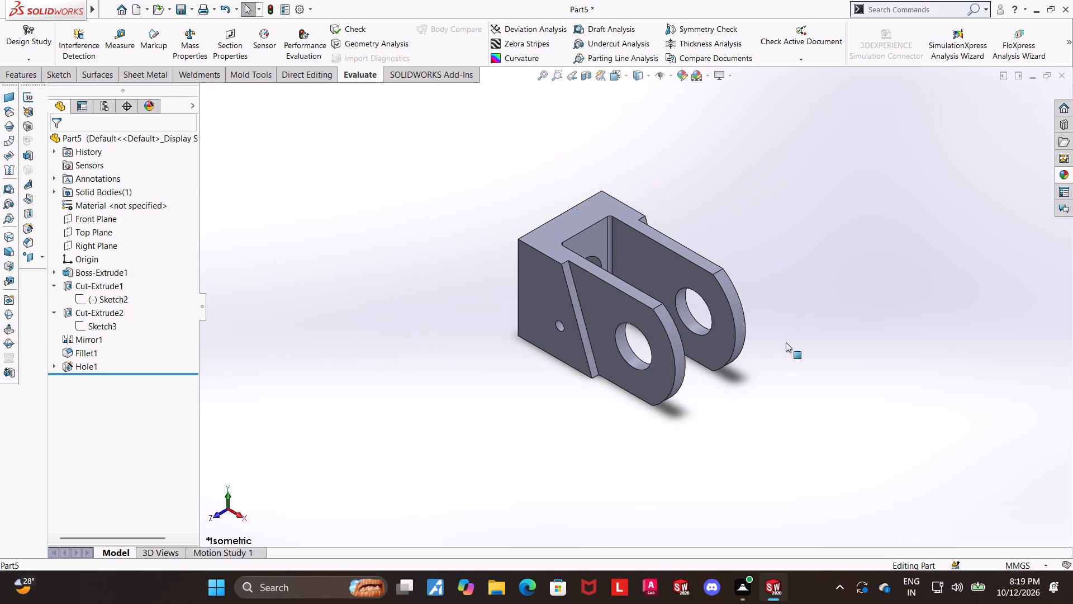
pyautogui.scroll(-1, 714, 292)
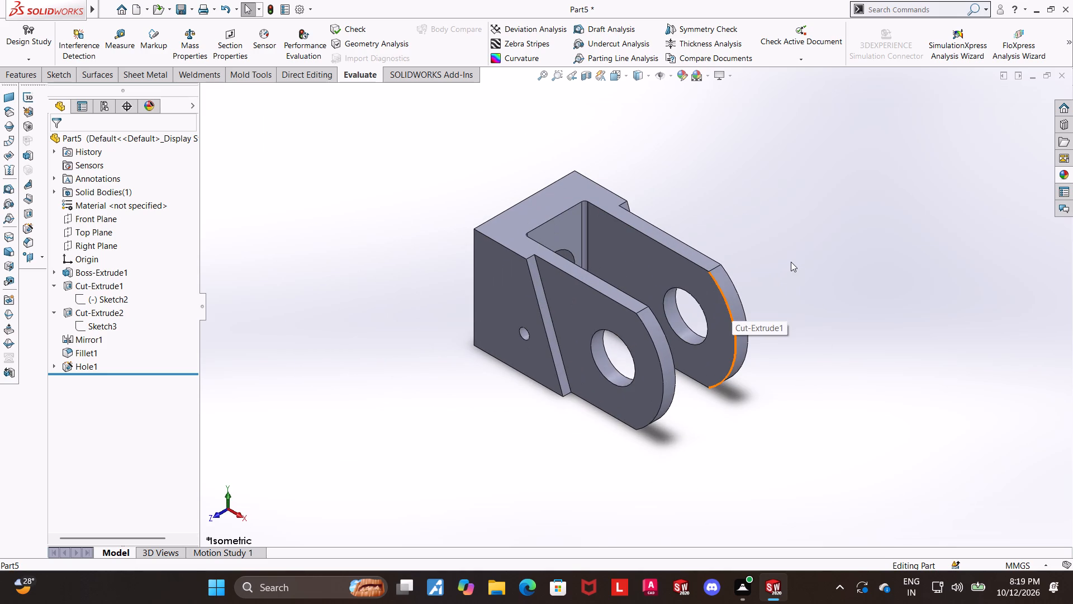
pyautogui.scroll(-1, 751, 271)
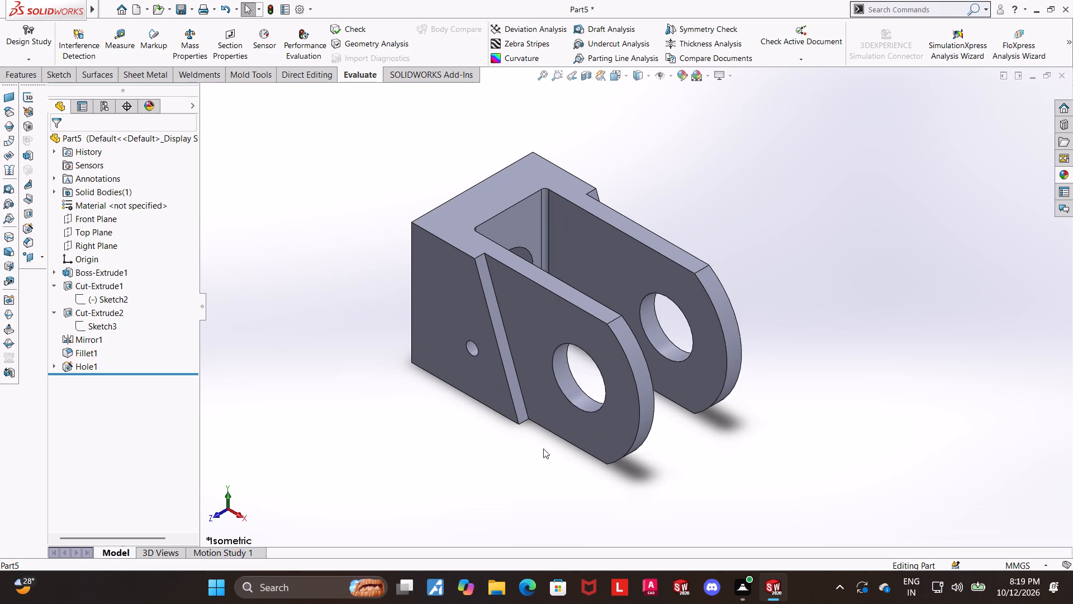
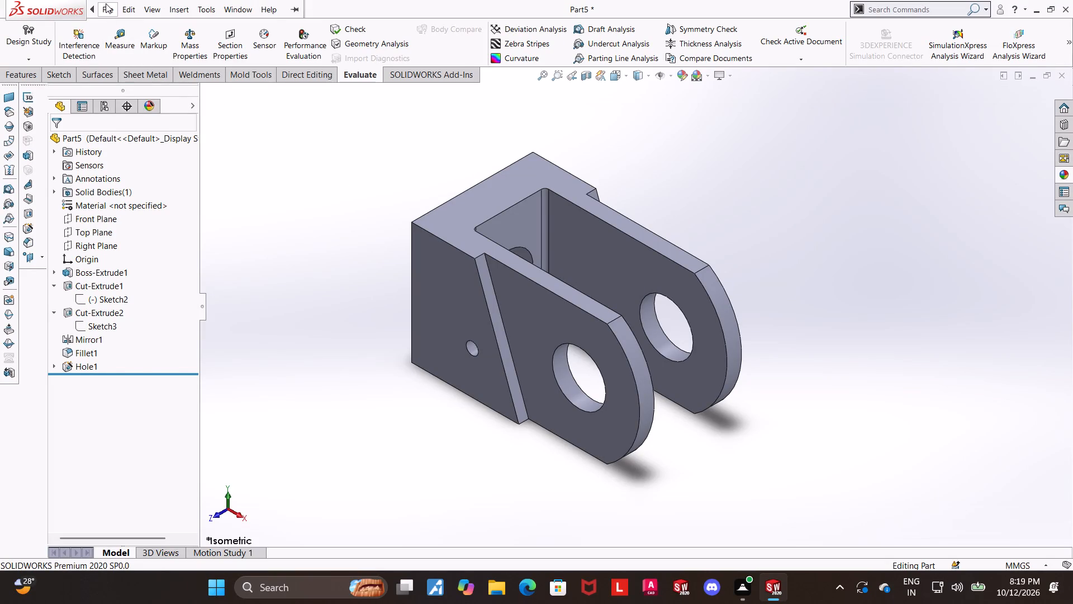
# Save the part as a SOLIDWORKS part file named "clevis shackle mount" in the Downloads folder.
pyautogui.click(144, 152)
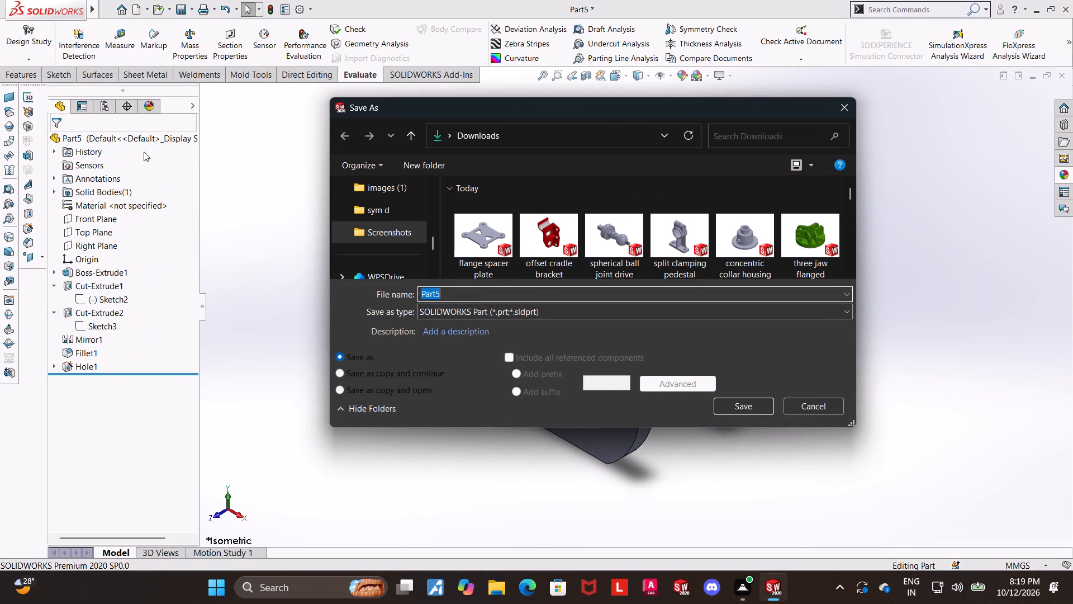
pyautogui.write('clevis shackel')
pyautogui.press('space')
pyautogui.press('BackSpace')
pyautogui.press('BackSpace')
pyautogui.press('BackSpace')
pyautogui.write('le mout')
pyautogui.press('space')
pyautogui.press('BackSpace')
pyautogui.press('BackSpace')
pyautogui.write('nt')
pyautogui.press('space')
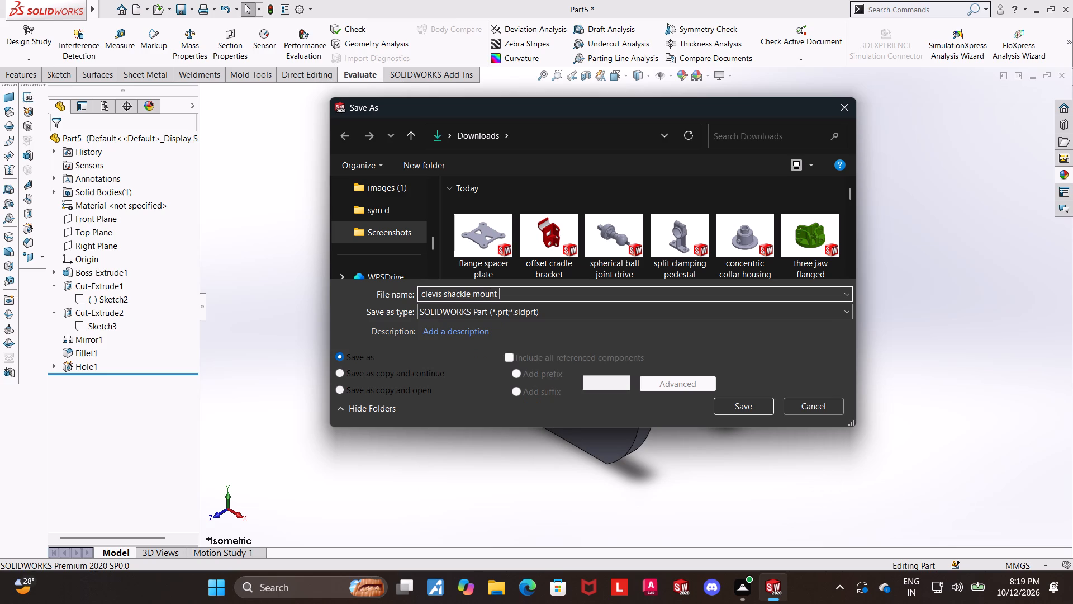
pyautogui.click(767, 400)
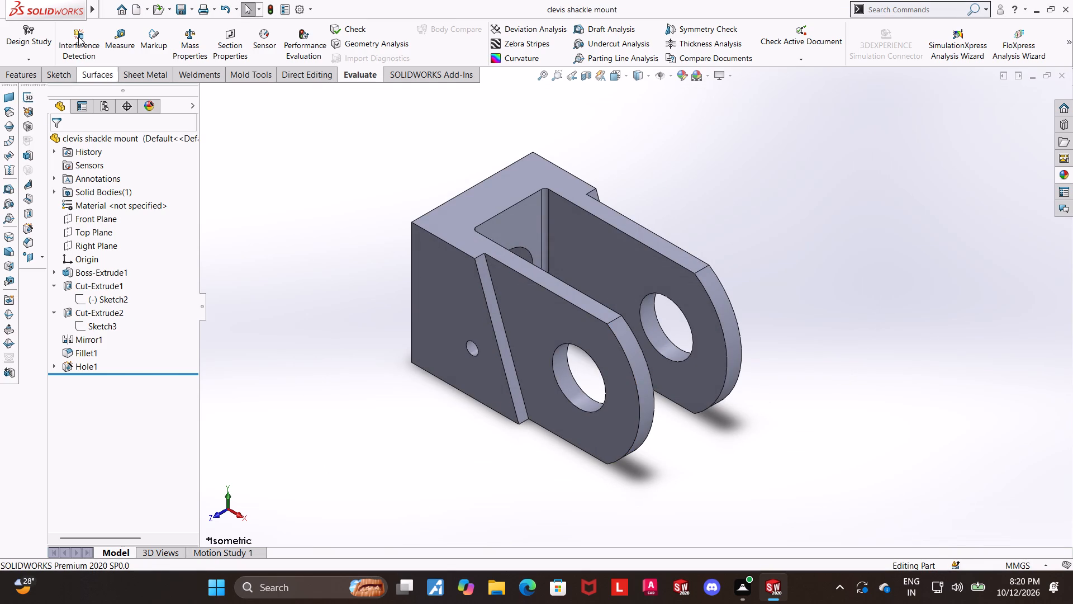
# Save a PDF copy of the part as "clevis shackle mount" in the Downloads folder.
pyautogui.click(133, 154)
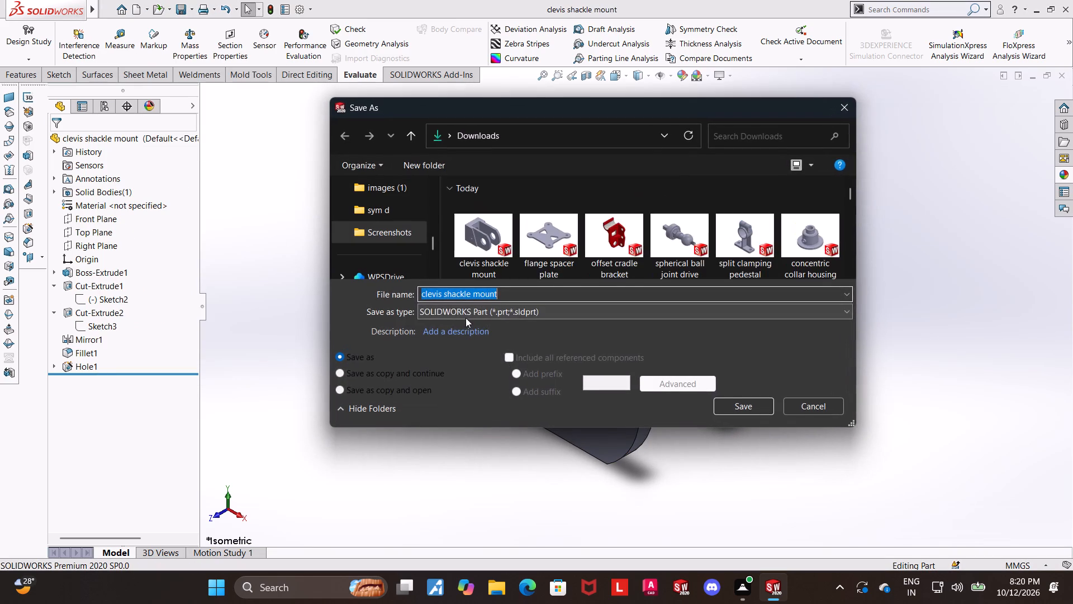
pyautogui.click(466, 308)
pyautogui.click(600, 89)
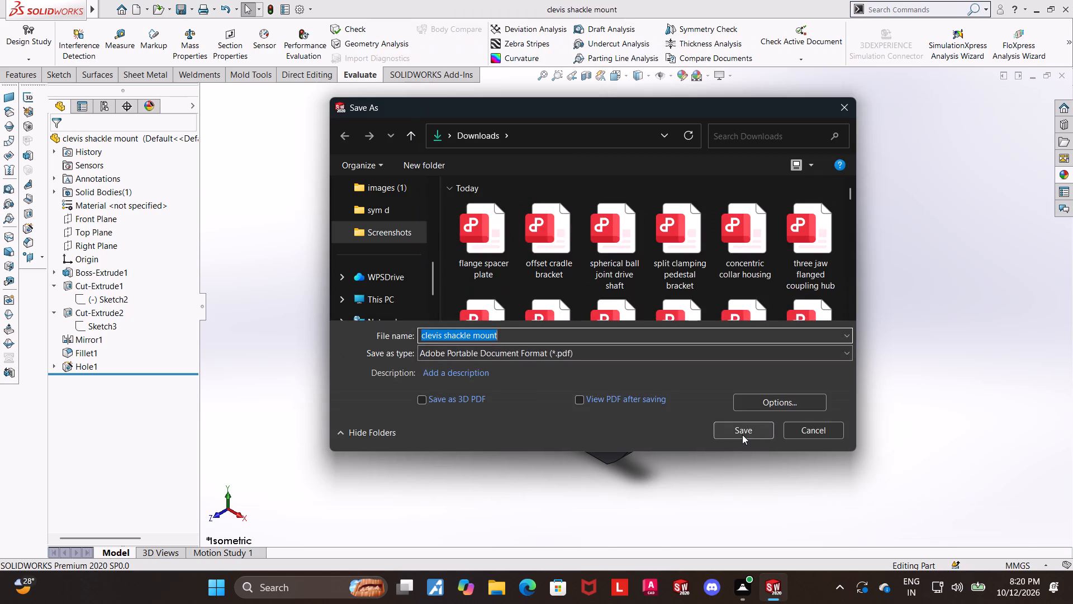
pyautogui.click(742, 435)
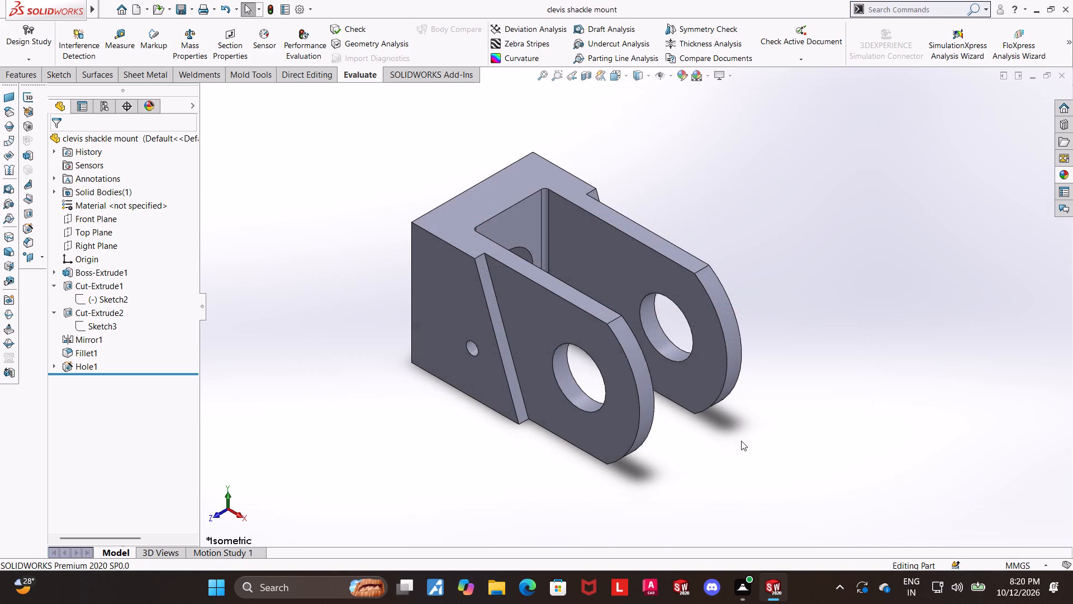